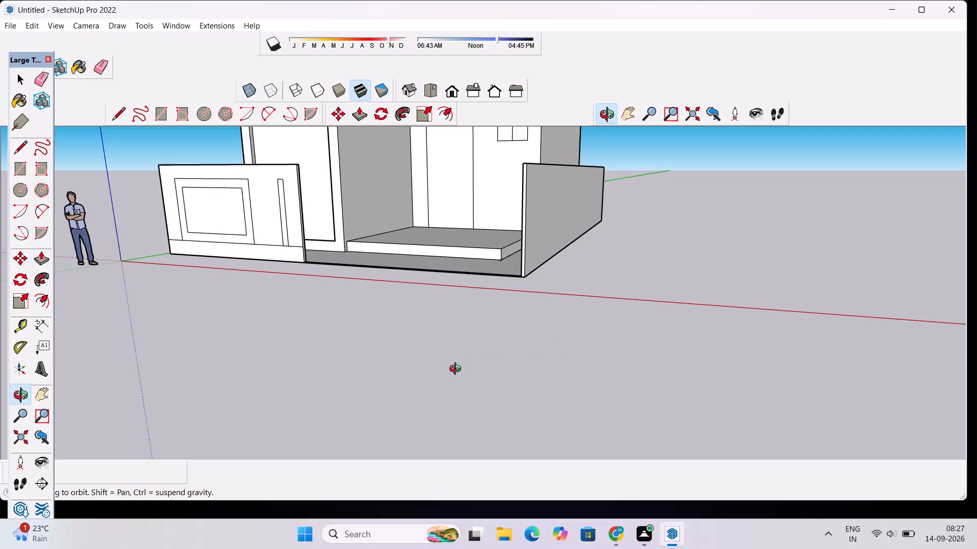
Examine the front boundary wall from several angles, ending at its free end beside the open entrance.
scroll(420, 361, down, 2)
shift+drag(314, 291, 382, 355)
scroll(334, 289, up, 4)
shift+drag(191, 243, 299, 279)
scroll(408, 346, up, 1)
shift+drag(408, 347, 410, 383)
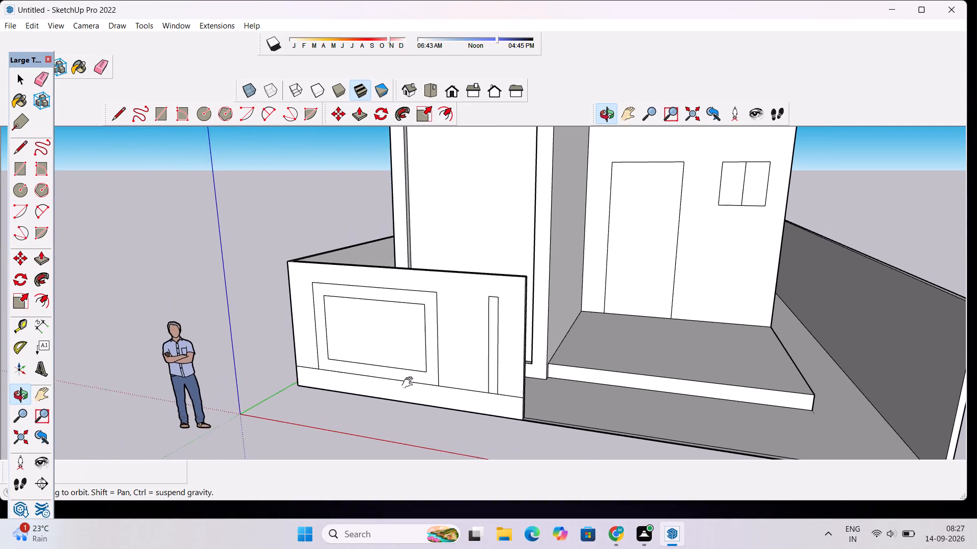
shift+drag(410, 383, 407, 390)
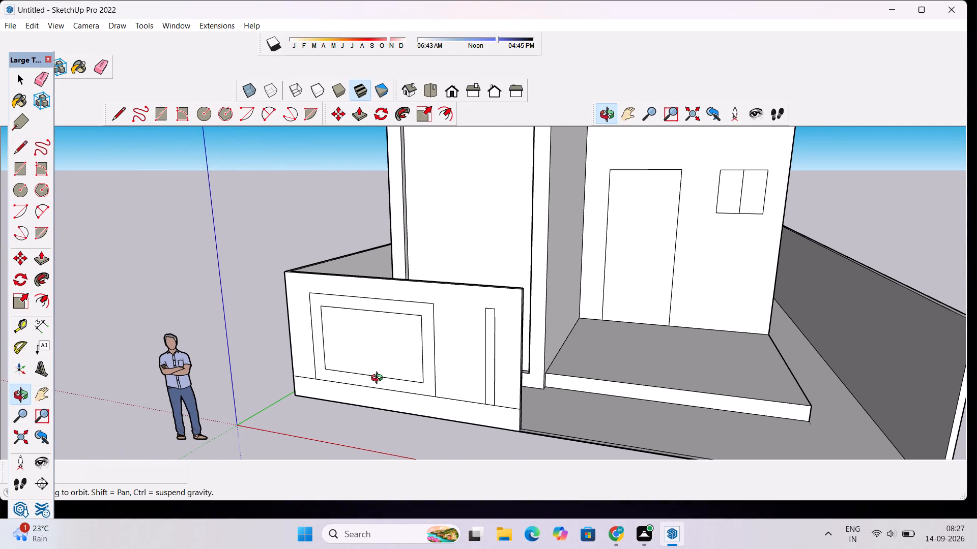
scroll(450, 322, down, 3)
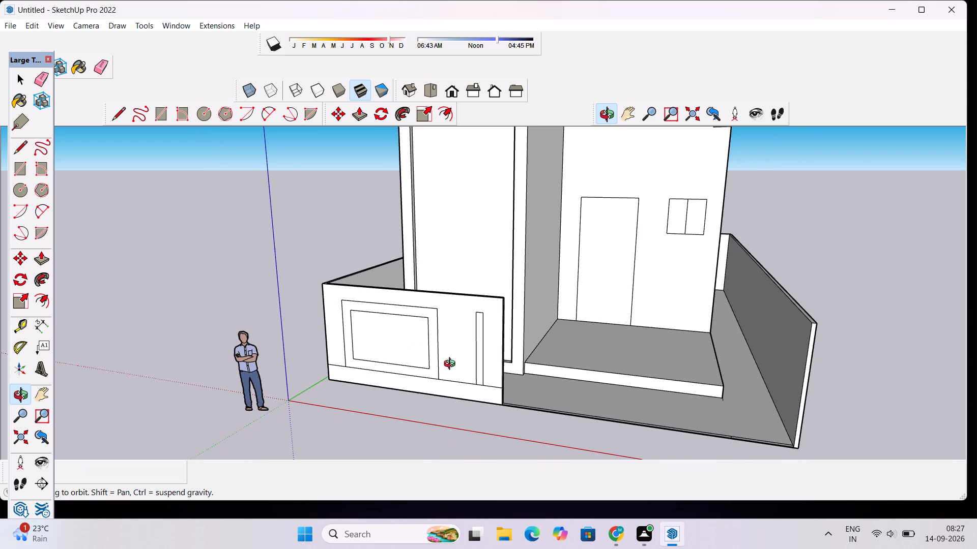
drag(452, 365, 478, 338)
scroll(478, 338, up, 1)
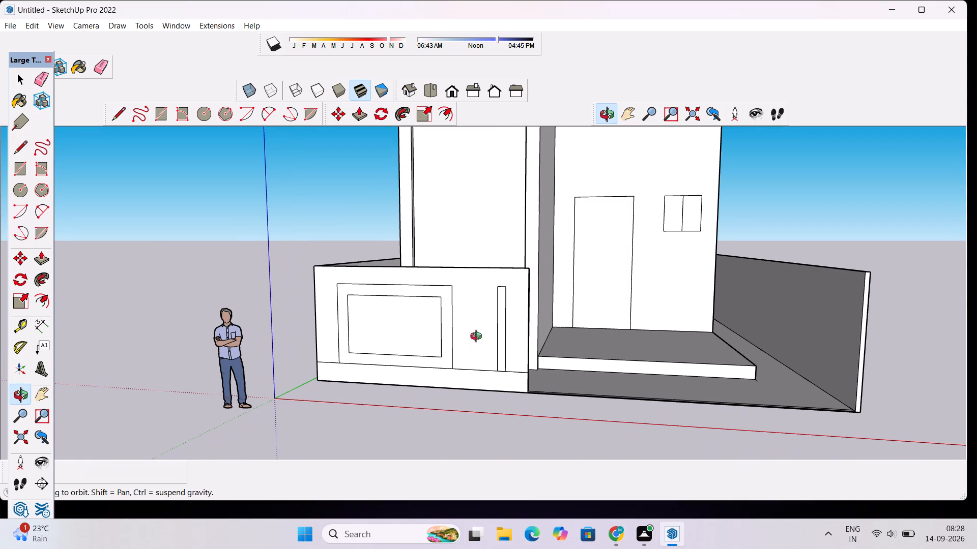
drag(478, 338, 504, 330)
scroll(475, 360, up, 2)
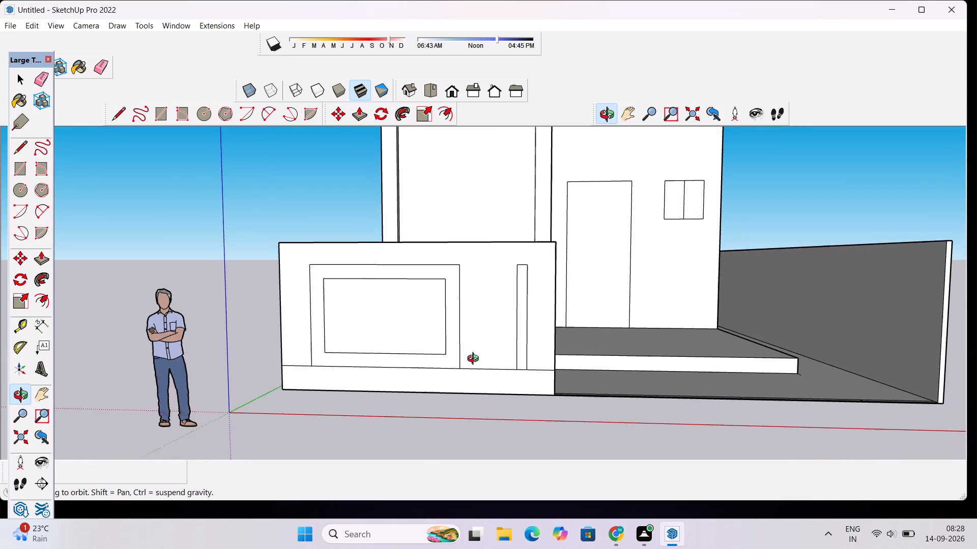
drag(479, 370, 490, 388)
scroll(490, 370, up, 2)
drag(490, 370, 503, 373)
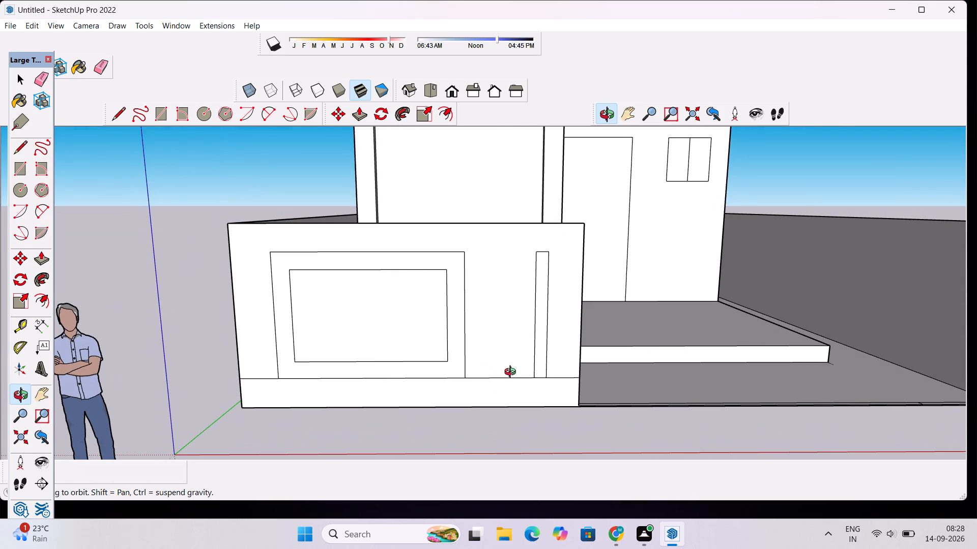
shift+drag(504, 325, 443, 366)
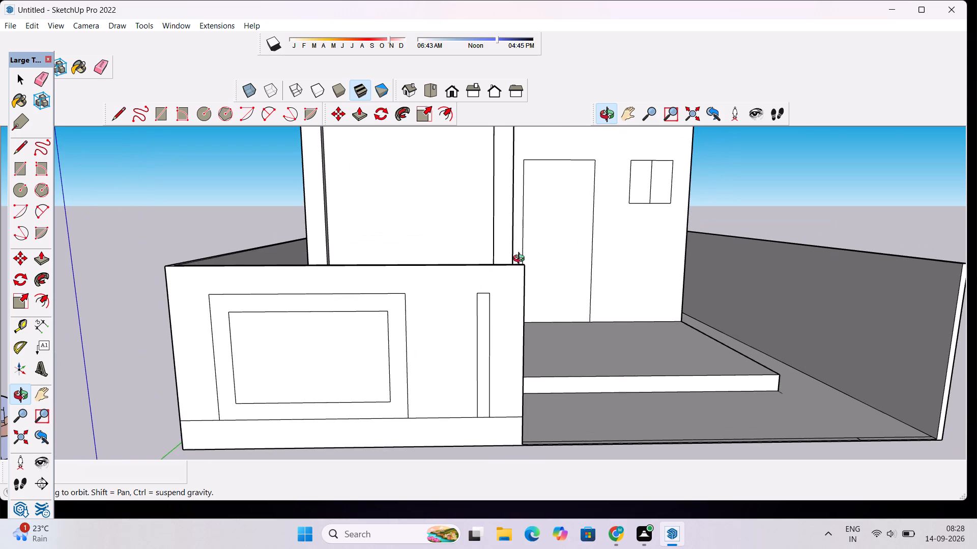
drag(541, 278, 410, 350)
scroll(409, 350, down, 5)
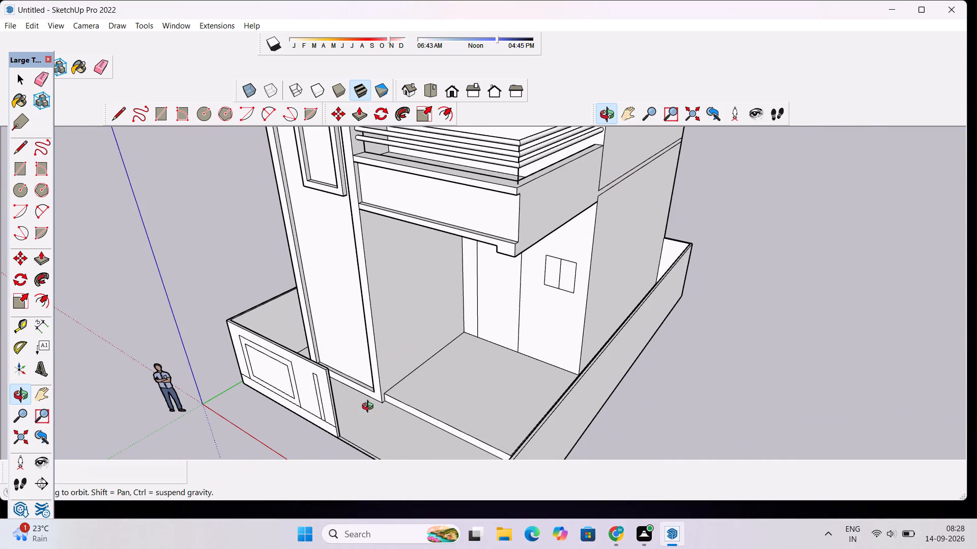
scroll(356, 404, up, 4)
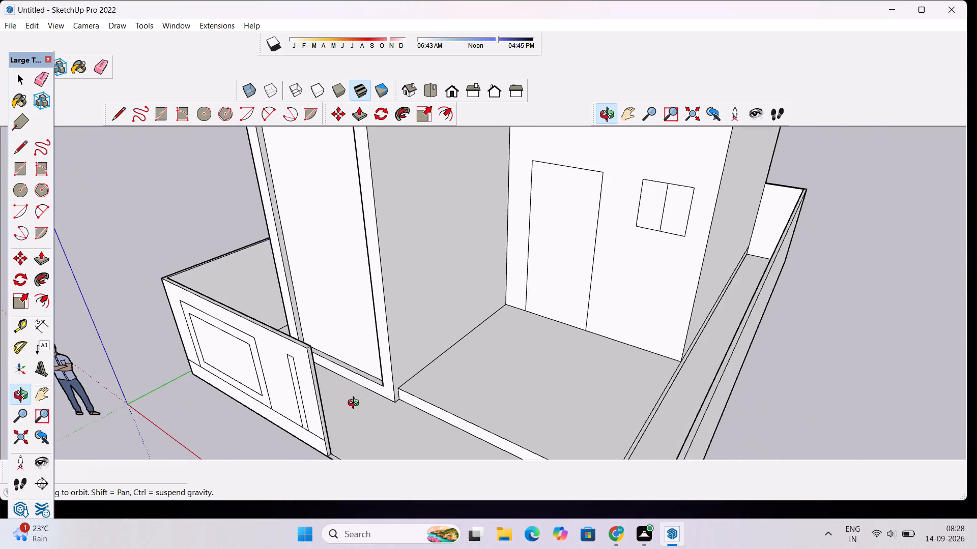
drag(422, 385, 245, 387)
scroll(253, 247, up, 4)
drag(266, 319, 220, 375)
drag(252, 370, 271, 333)
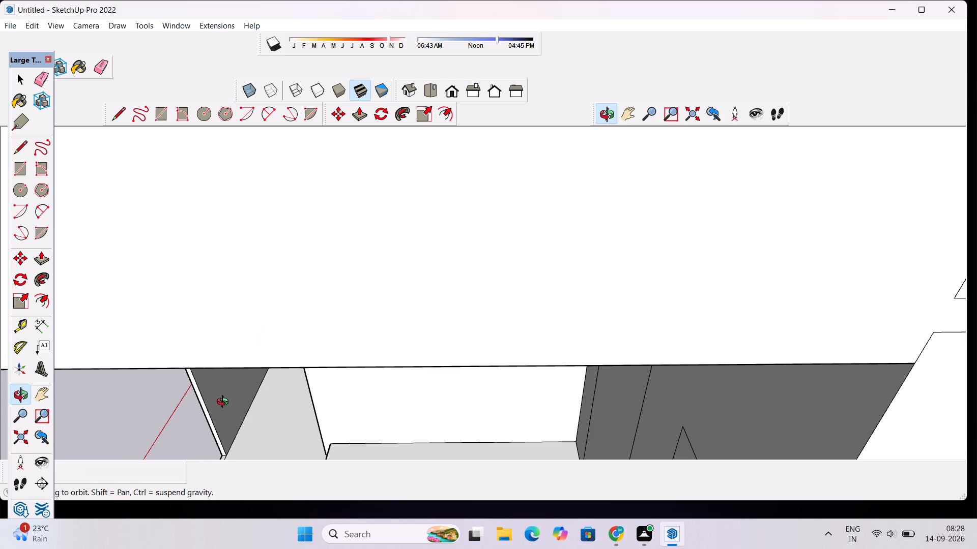
drag(225, 403, 327, 355)
scroll(330, 389, up, 6)
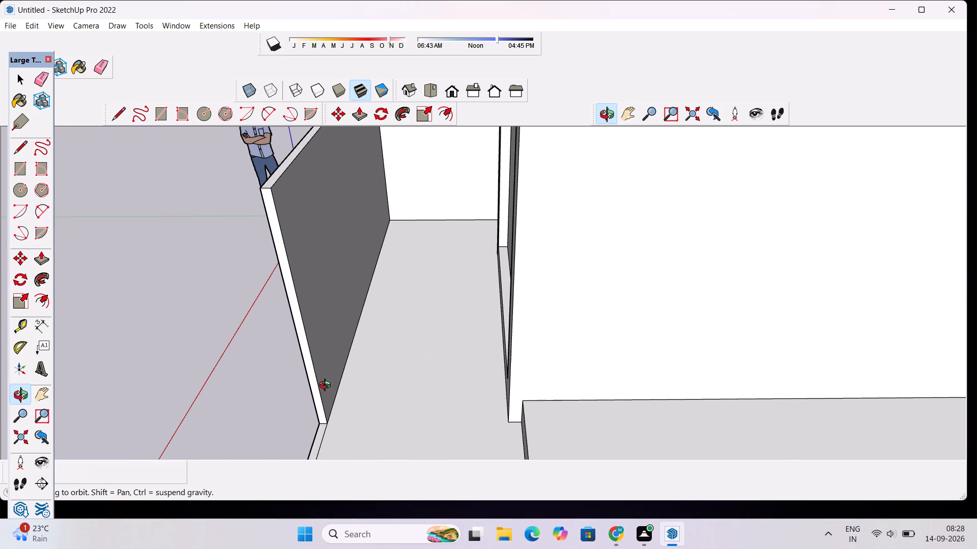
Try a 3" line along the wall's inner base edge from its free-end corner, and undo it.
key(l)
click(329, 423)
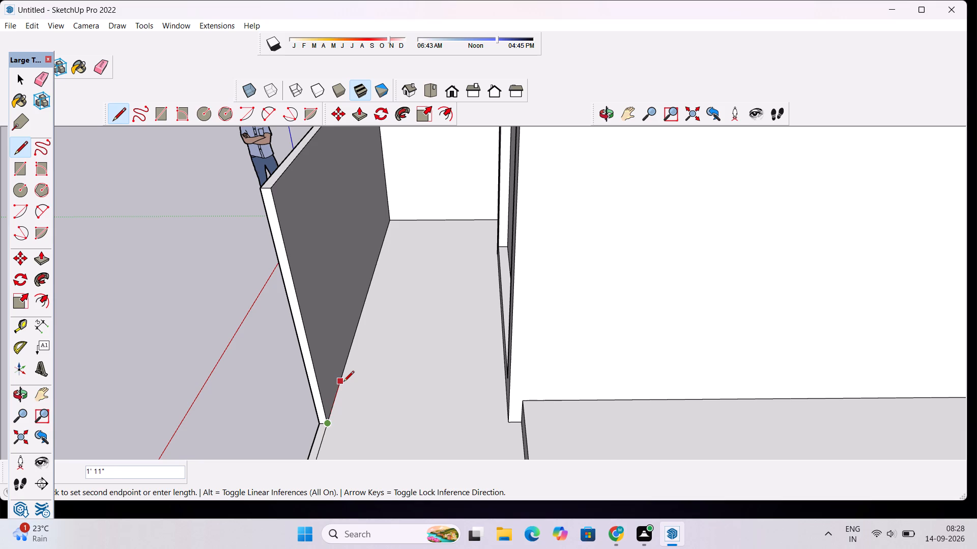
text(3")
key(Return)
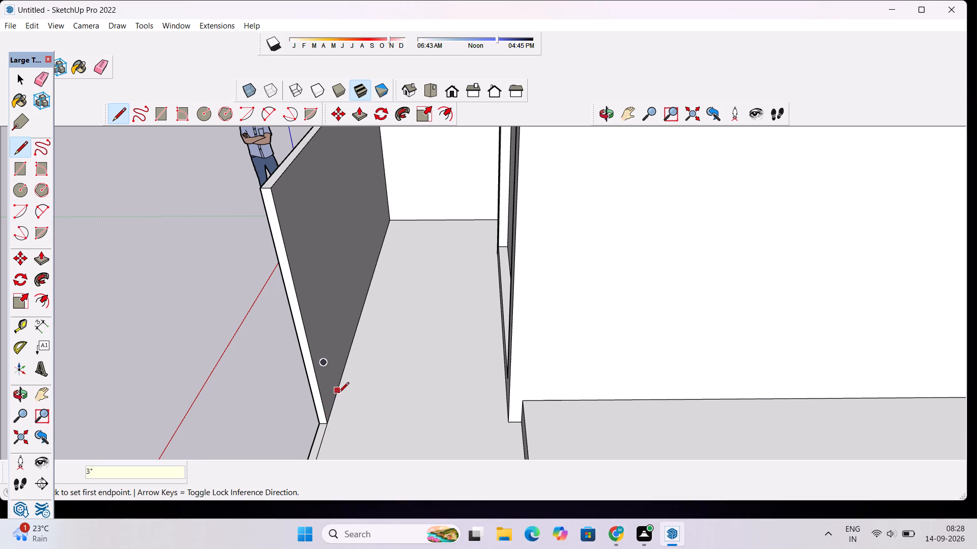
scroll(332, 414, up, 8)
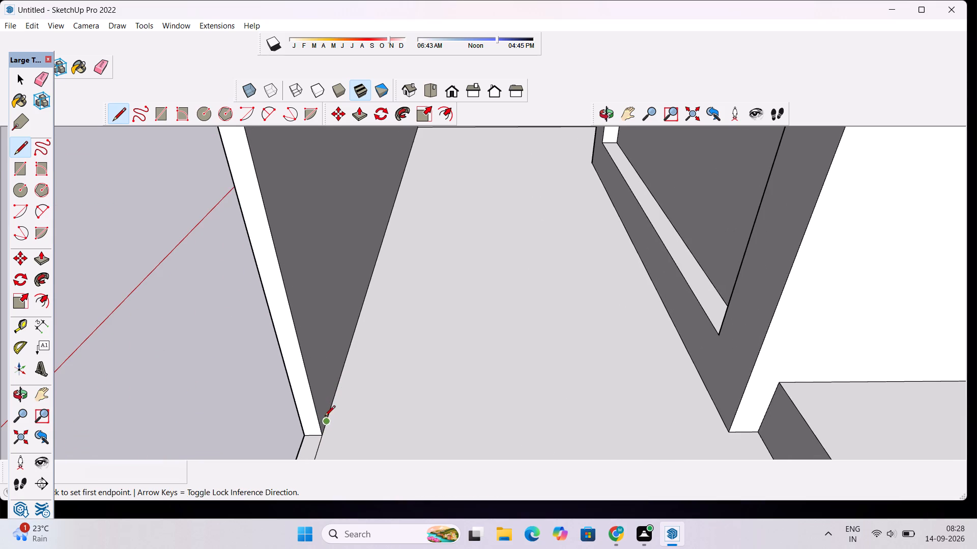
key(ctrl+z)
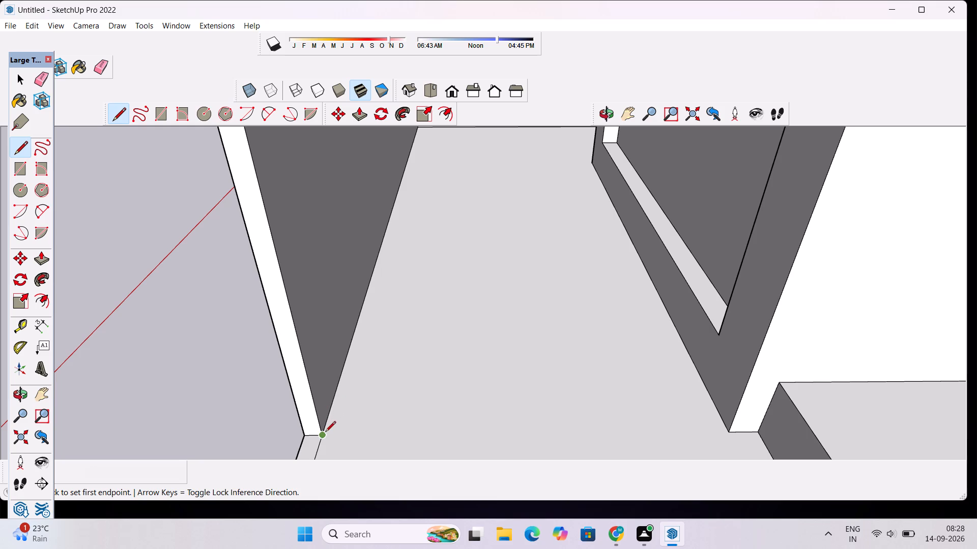
Draw a 6" by 6" square on the floor against the inner face of the front boundary wall's free end.
click(322, 436)
text(6")
key(Return)
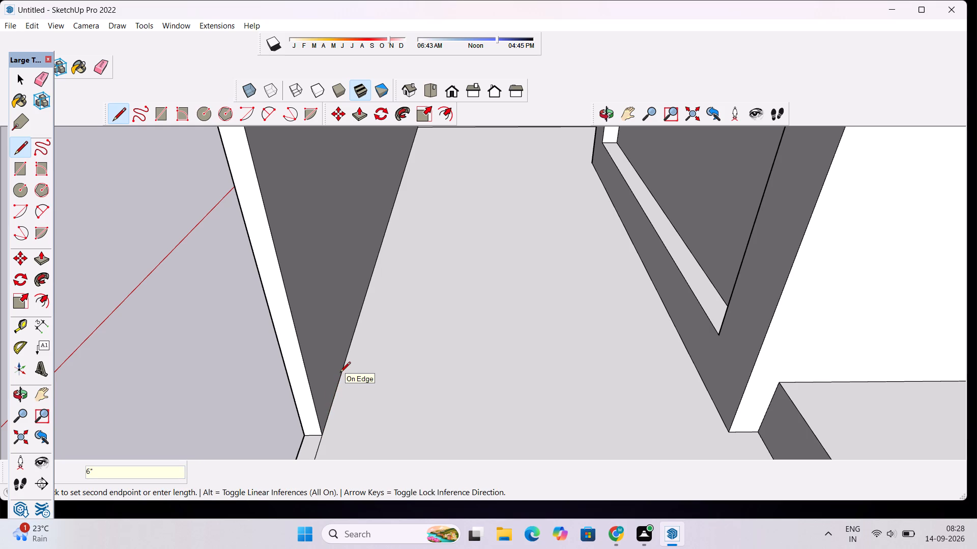
click(327, 412)
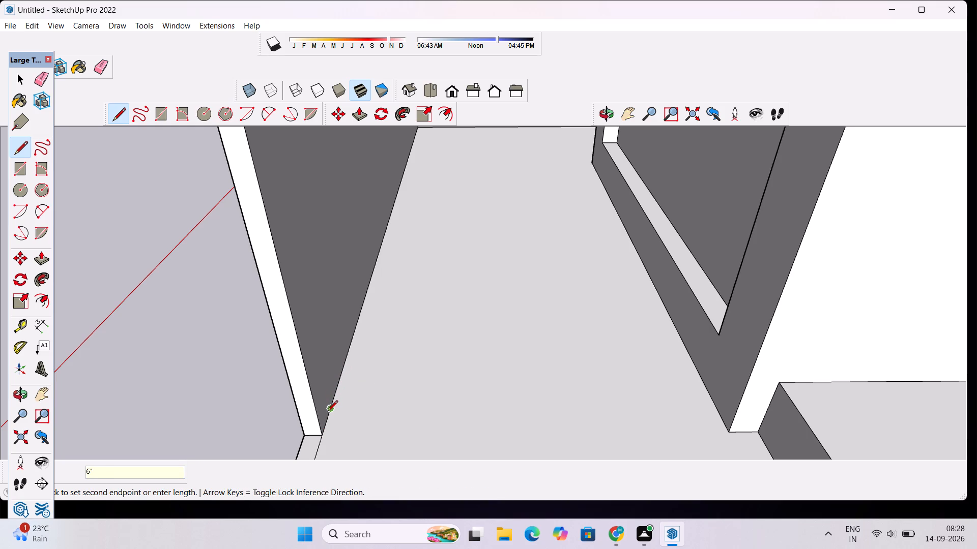
scroll(346, 408, down, 6)
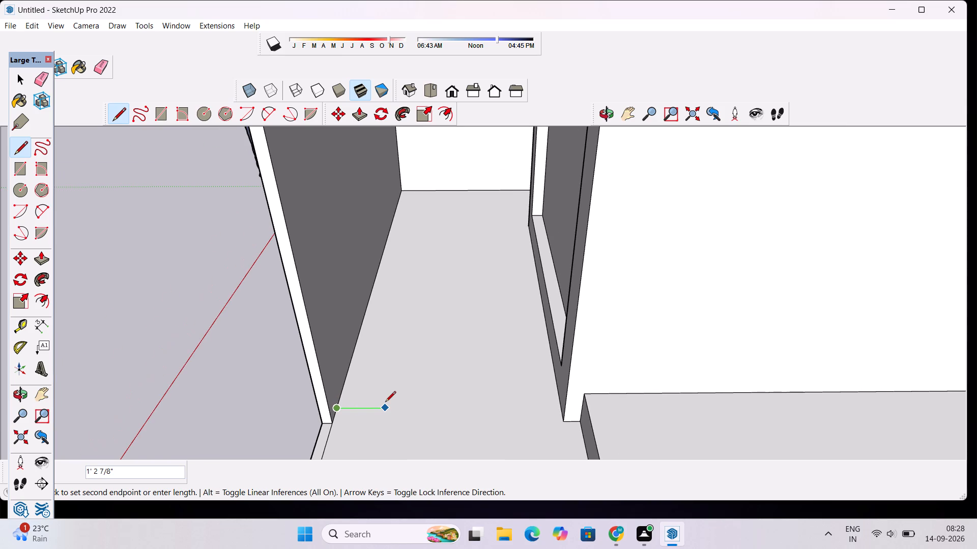
text(6")
key(Return)
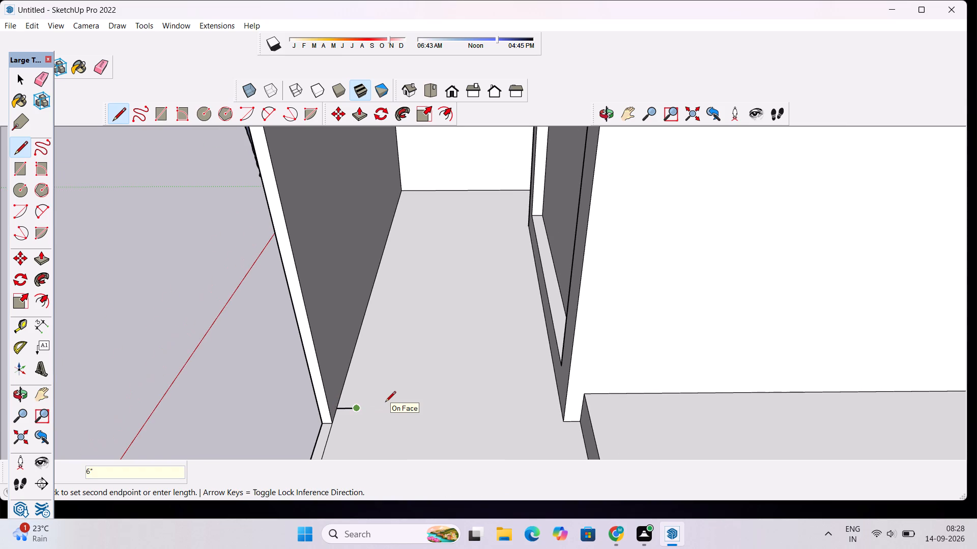
scroll(359, 445, up, 4)
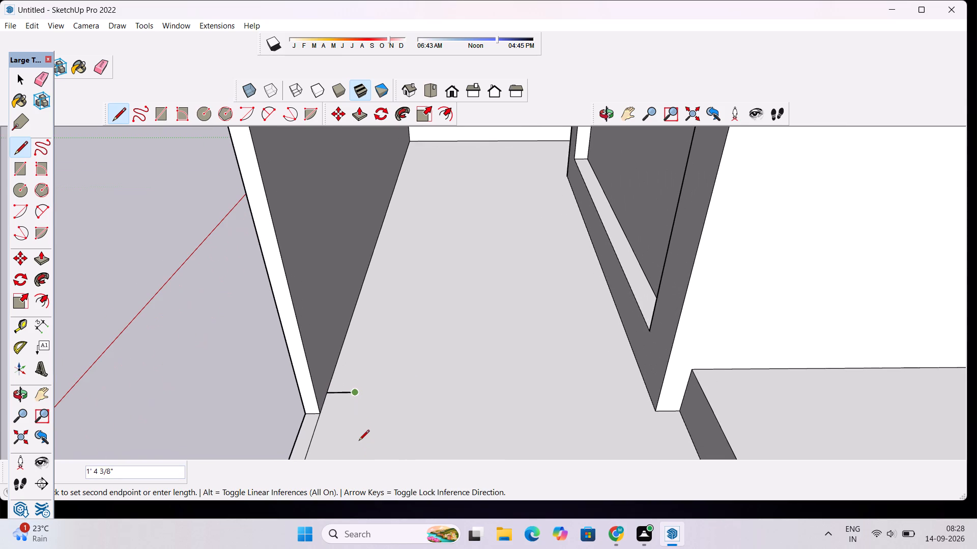
click(351, 415)
click(317, 413)
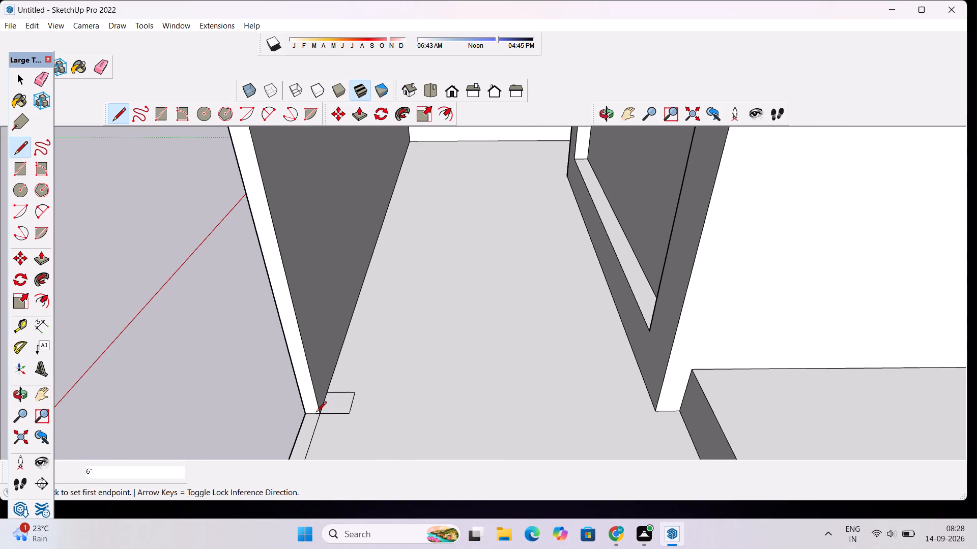
Push/Pull the 6" square up 7' 11 1/2", level with the top of the front boundary wall.
scroll(316, 413, down, 1)
key(space)
click(329, 410)
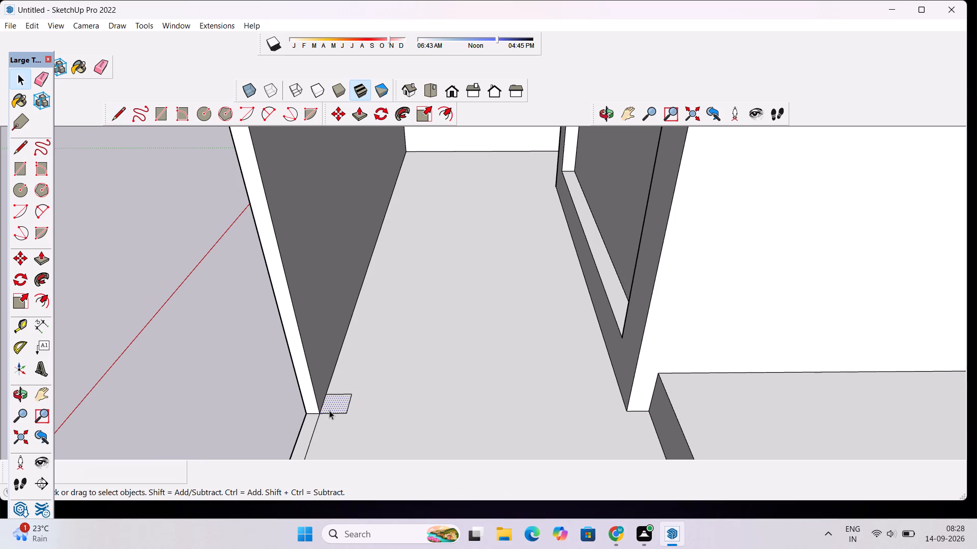
key(p)
click(329, 410)
scroll(331, 392, down, 5)
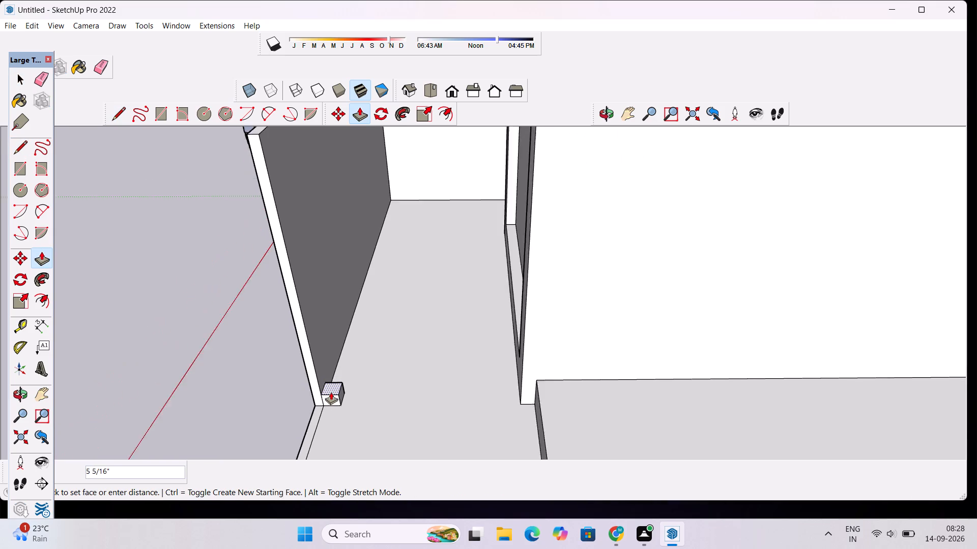
scroll(331, 392, down, 2)
scroll(326, 321, up, 3)
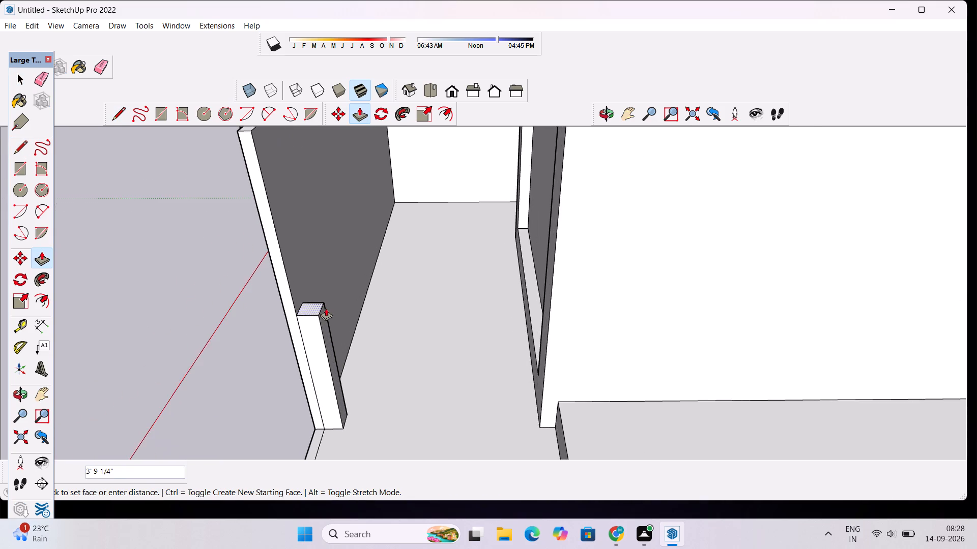
scroll(326, 308, down, 8)
scroll(305, 236, up, 4)
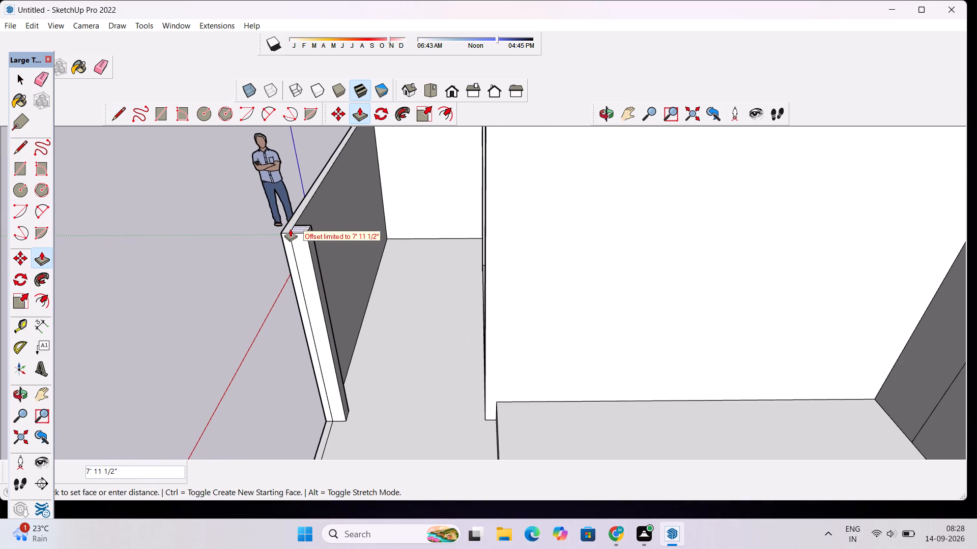
click(289, 229)
Erase the seam edges between the new pier and the front boundary wall on the end face and top.
click(601, 108)
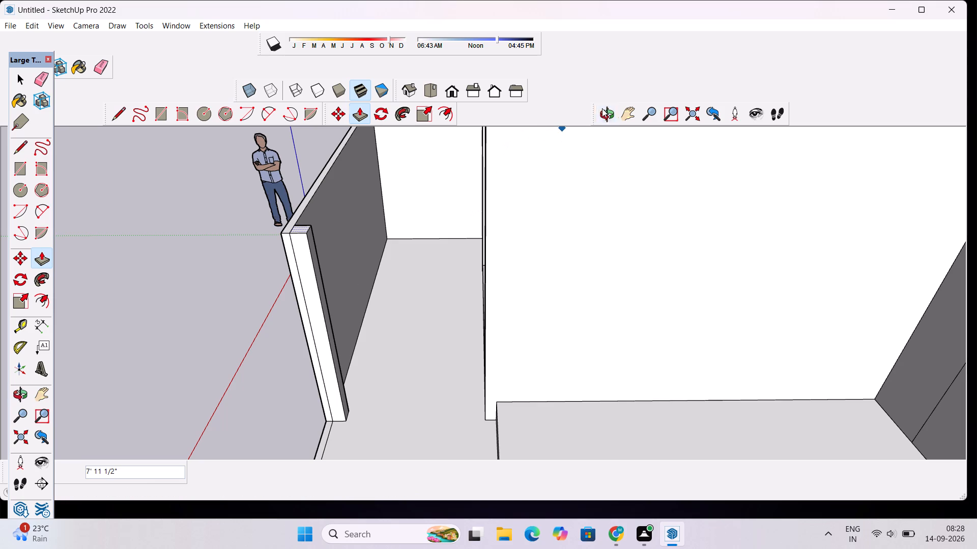
drag(388, 251, 526, 243)
scroll(433, 226, down, 2)
drag(456, 282, 455, 318)
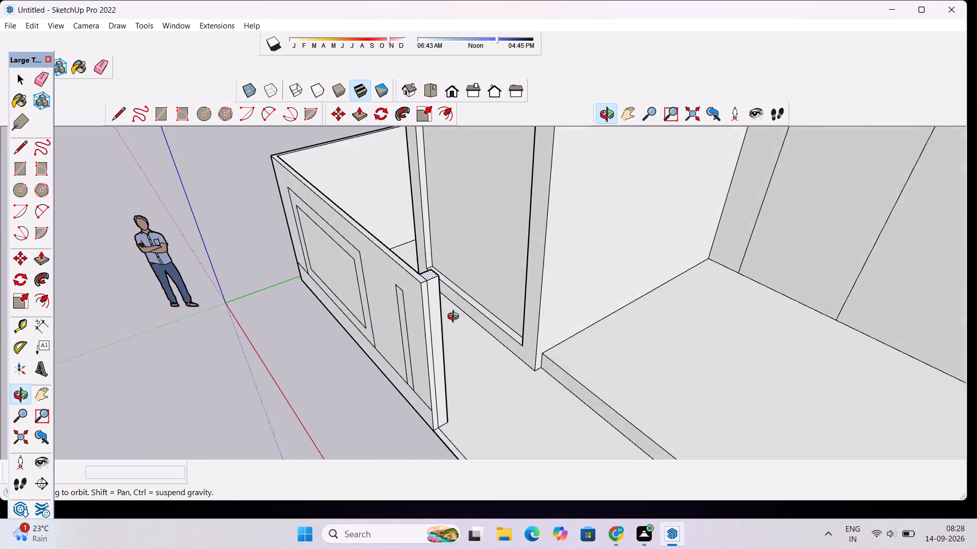
drag(455, 318, 454, 332)
scroll(568, 402, up, 4)
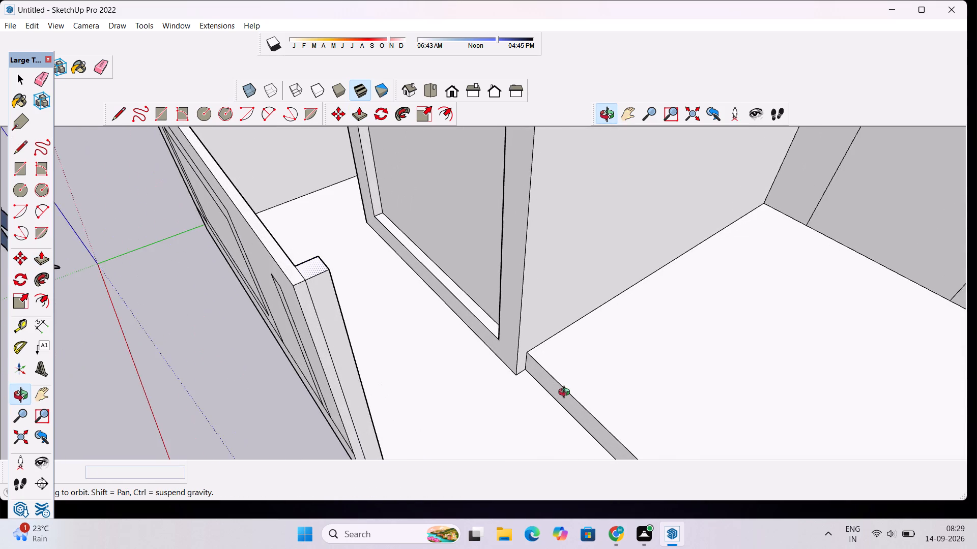
scroll(566, 393, up, 1)
key(e)
click(267, 280)
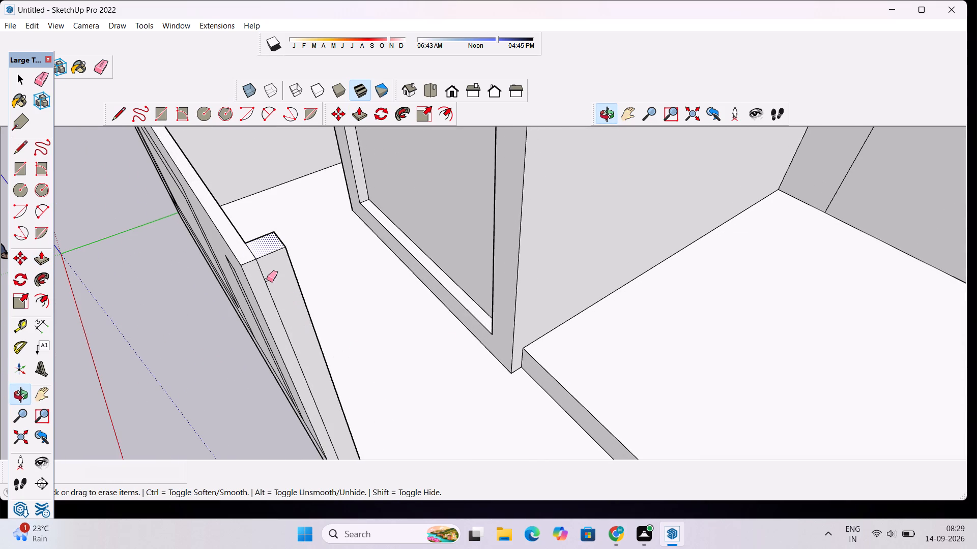
click(270, 290)
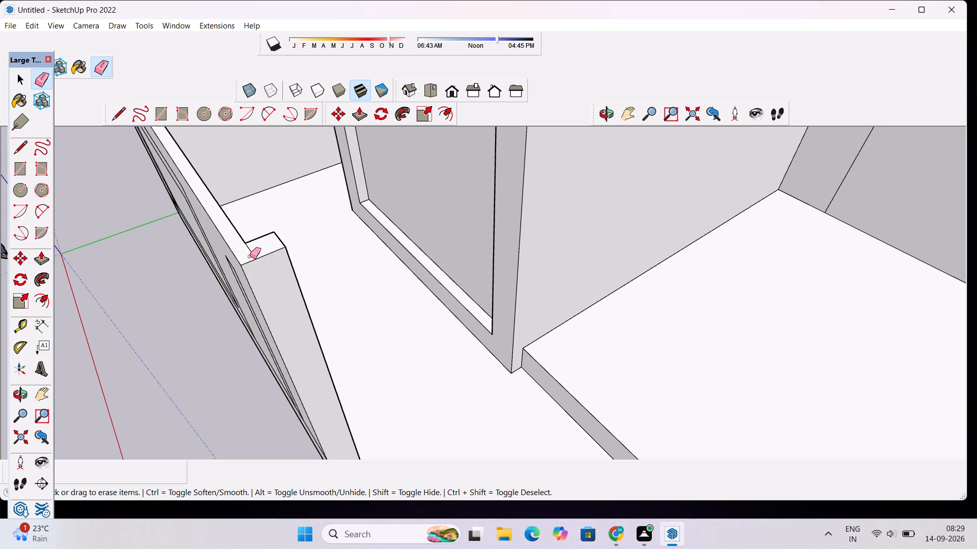
click(250, 252)
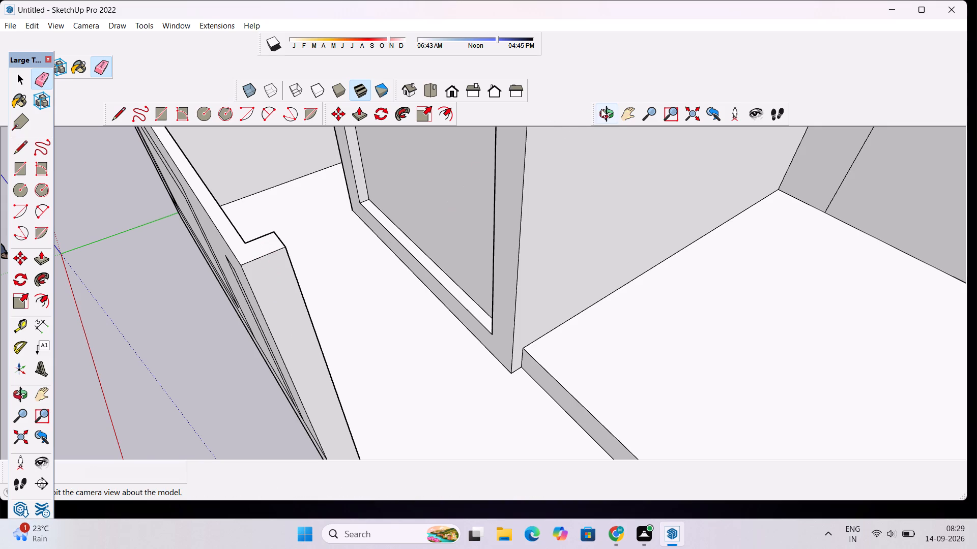
Inspect the pier's base from the inner side and the whole house from the front.
click(601, 109)
drag(644, 226, 417, 267)
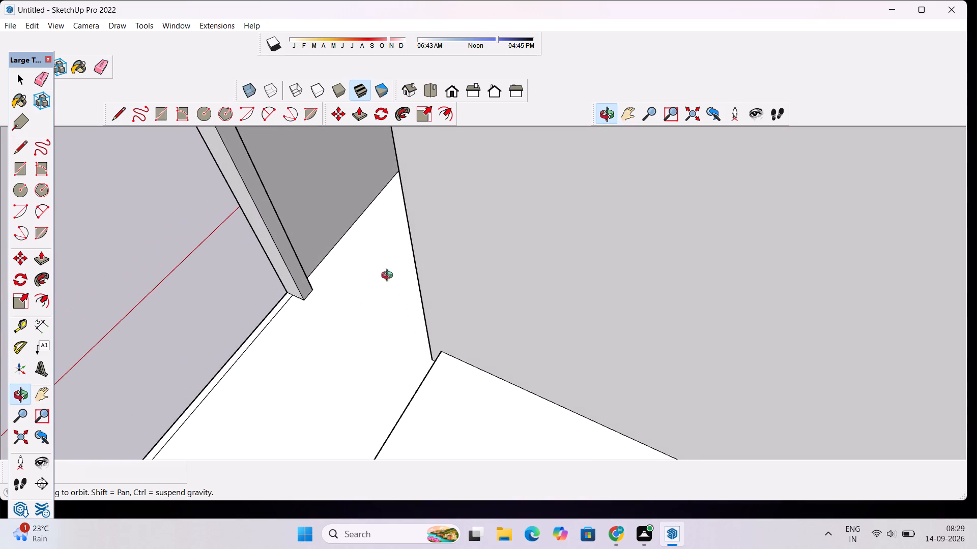
scroll(301, 240, up, 9)
drag(406, 312, 372, 400)
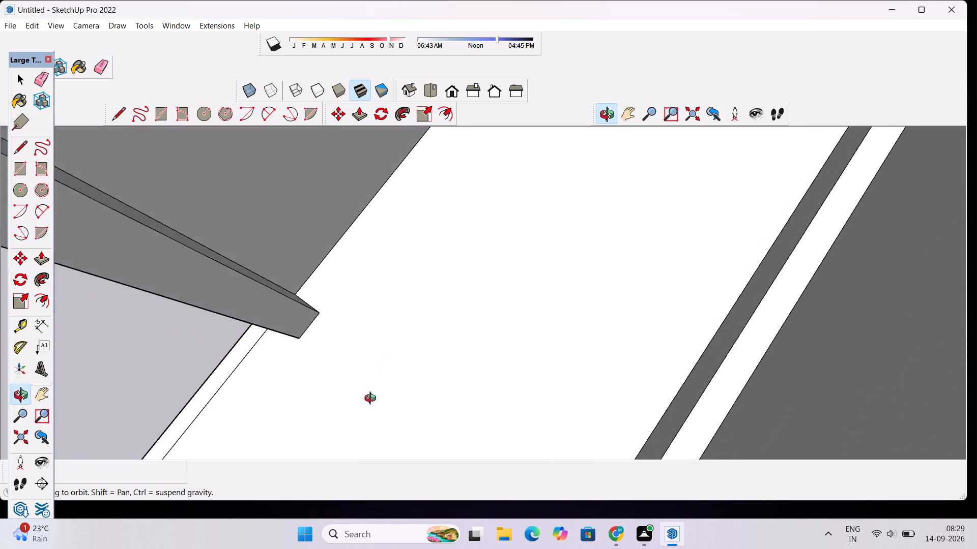
drag(372, 400, 405, 298)
scroll(425, 269, down, 16)
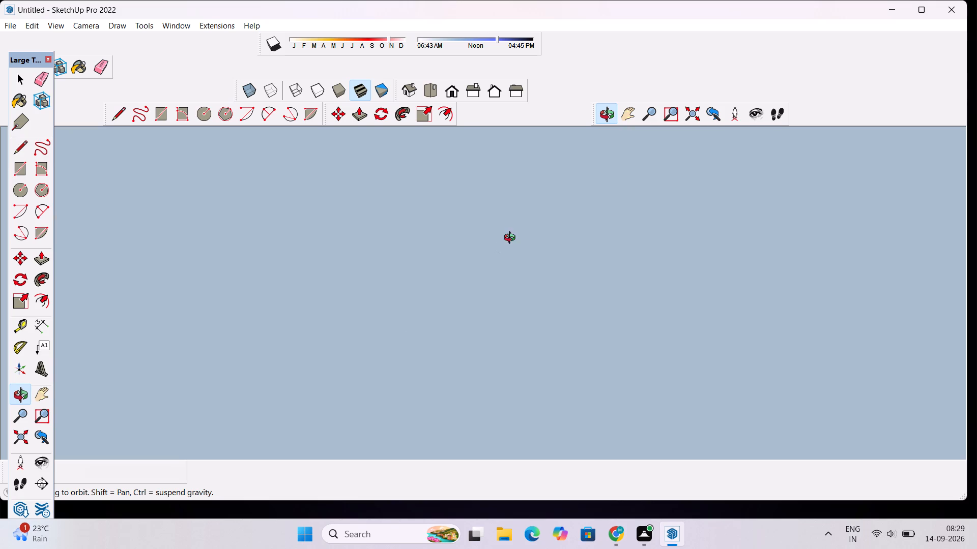
click(452, 92)
scroll(510, 230, down, 8)
drag(519, 221, 528, 290)
scroll(520, 256, down, 11)
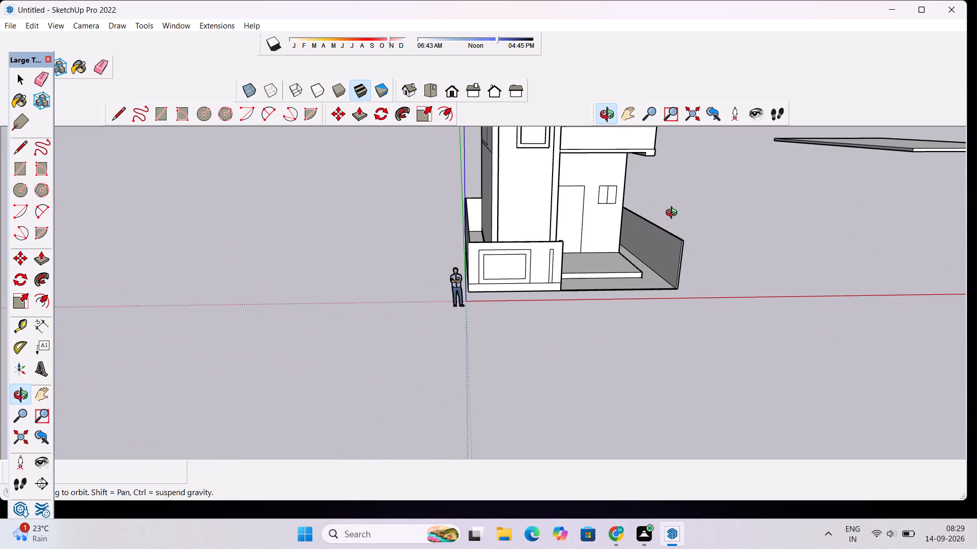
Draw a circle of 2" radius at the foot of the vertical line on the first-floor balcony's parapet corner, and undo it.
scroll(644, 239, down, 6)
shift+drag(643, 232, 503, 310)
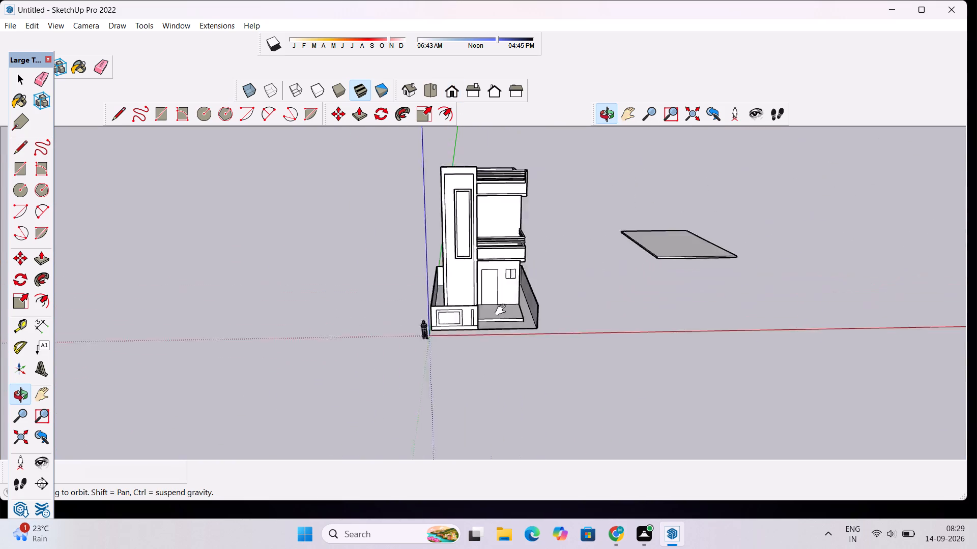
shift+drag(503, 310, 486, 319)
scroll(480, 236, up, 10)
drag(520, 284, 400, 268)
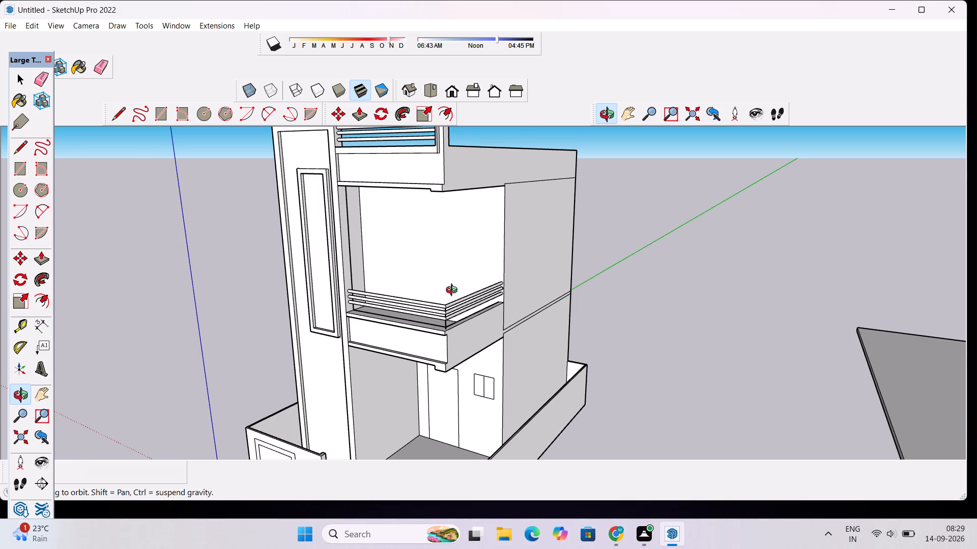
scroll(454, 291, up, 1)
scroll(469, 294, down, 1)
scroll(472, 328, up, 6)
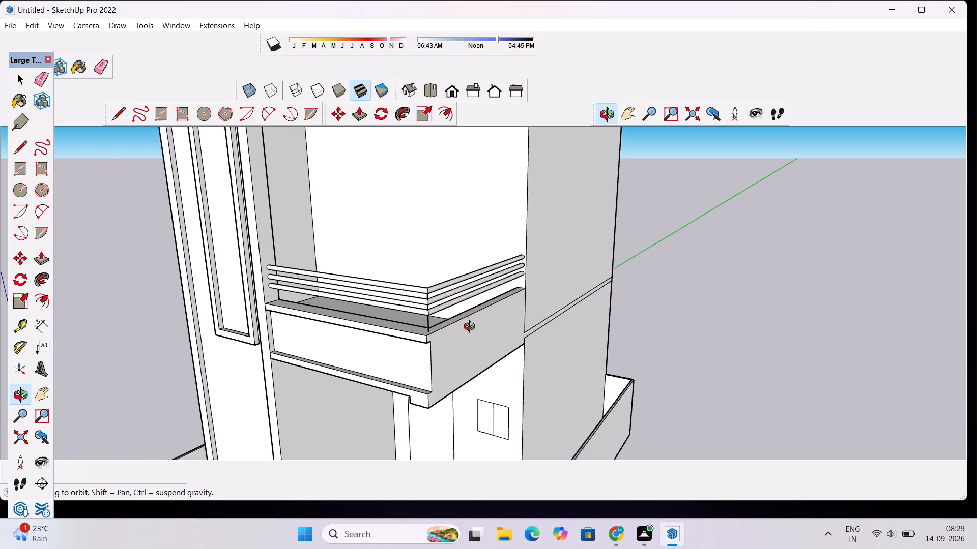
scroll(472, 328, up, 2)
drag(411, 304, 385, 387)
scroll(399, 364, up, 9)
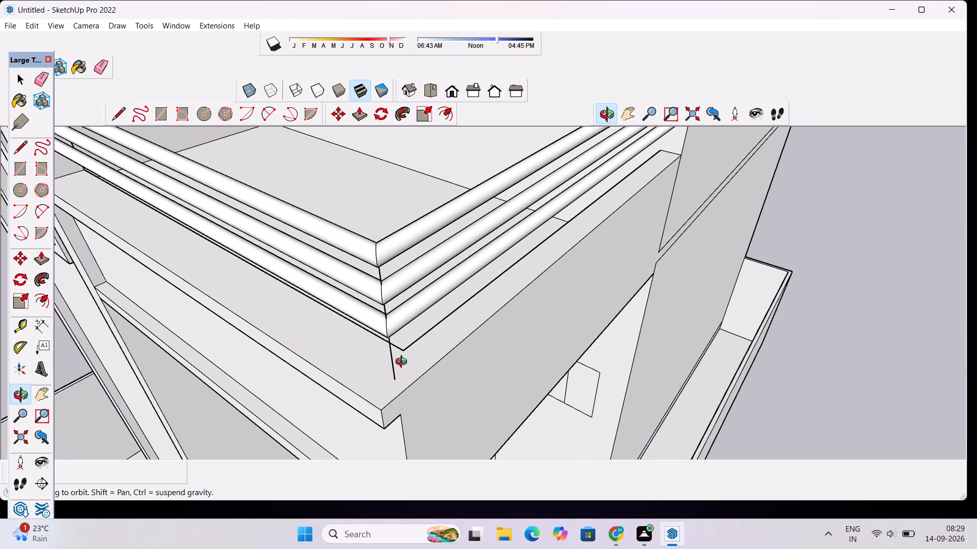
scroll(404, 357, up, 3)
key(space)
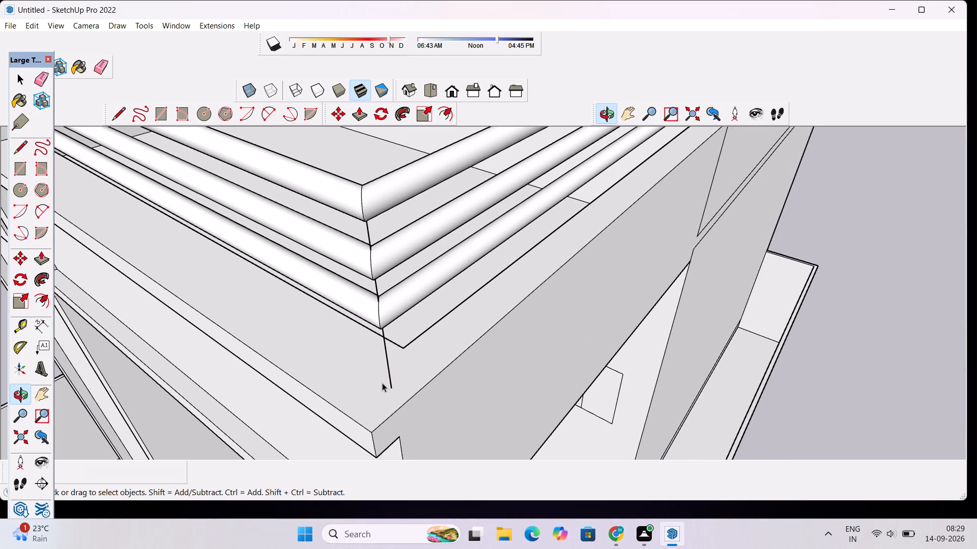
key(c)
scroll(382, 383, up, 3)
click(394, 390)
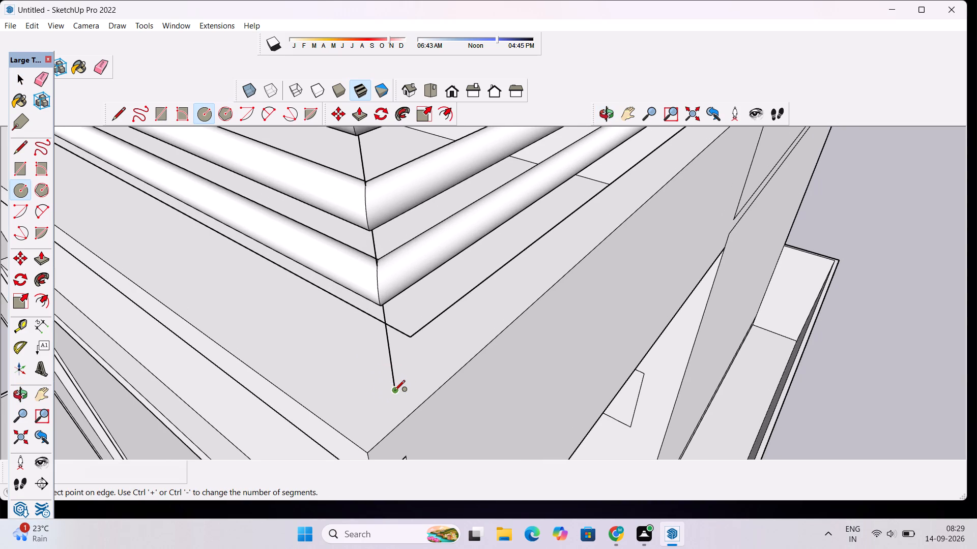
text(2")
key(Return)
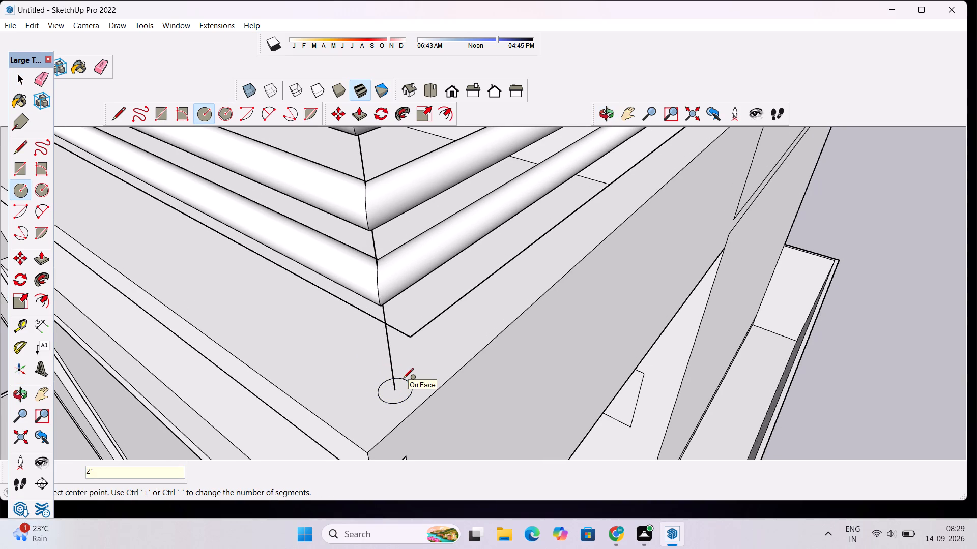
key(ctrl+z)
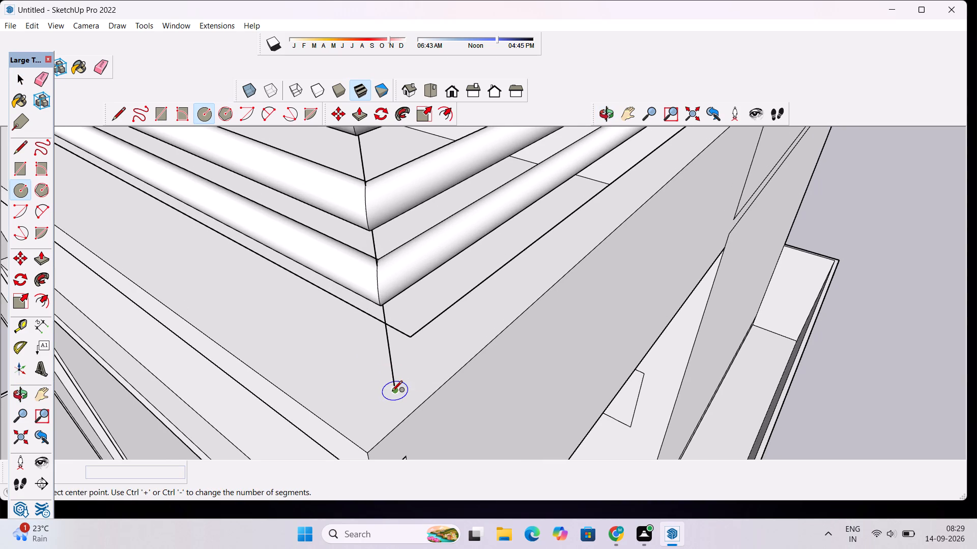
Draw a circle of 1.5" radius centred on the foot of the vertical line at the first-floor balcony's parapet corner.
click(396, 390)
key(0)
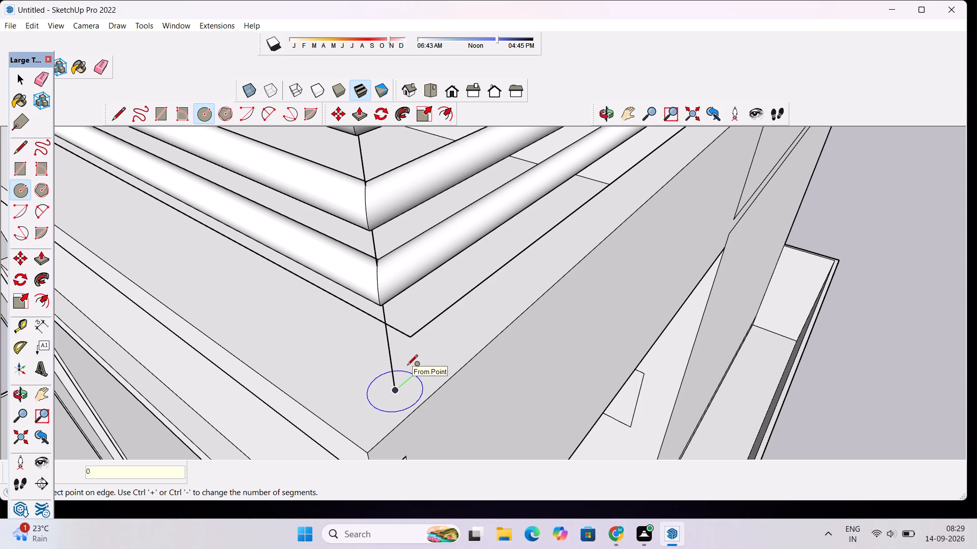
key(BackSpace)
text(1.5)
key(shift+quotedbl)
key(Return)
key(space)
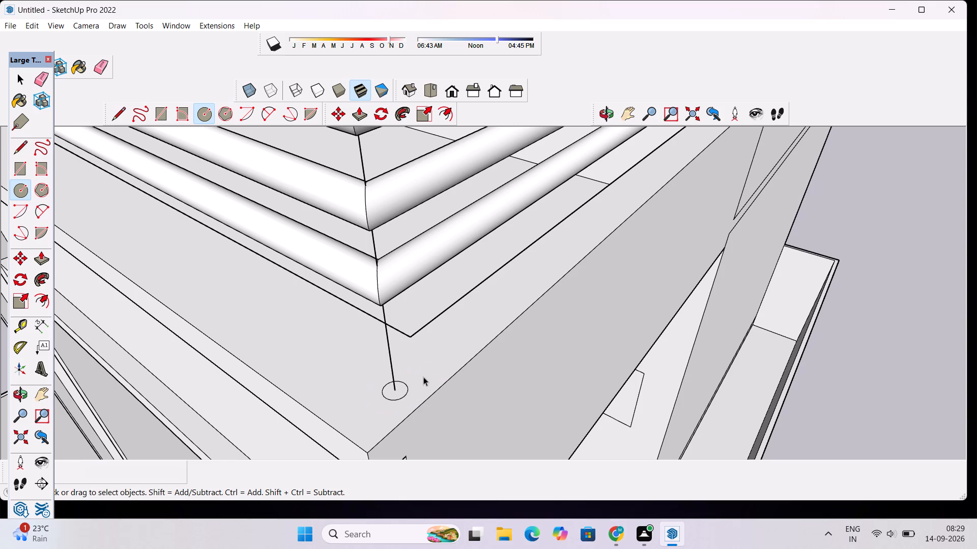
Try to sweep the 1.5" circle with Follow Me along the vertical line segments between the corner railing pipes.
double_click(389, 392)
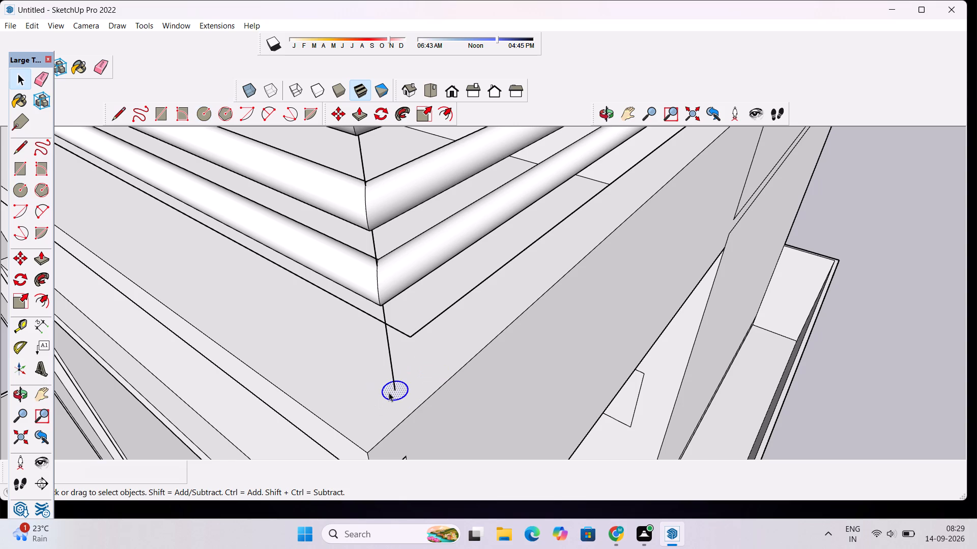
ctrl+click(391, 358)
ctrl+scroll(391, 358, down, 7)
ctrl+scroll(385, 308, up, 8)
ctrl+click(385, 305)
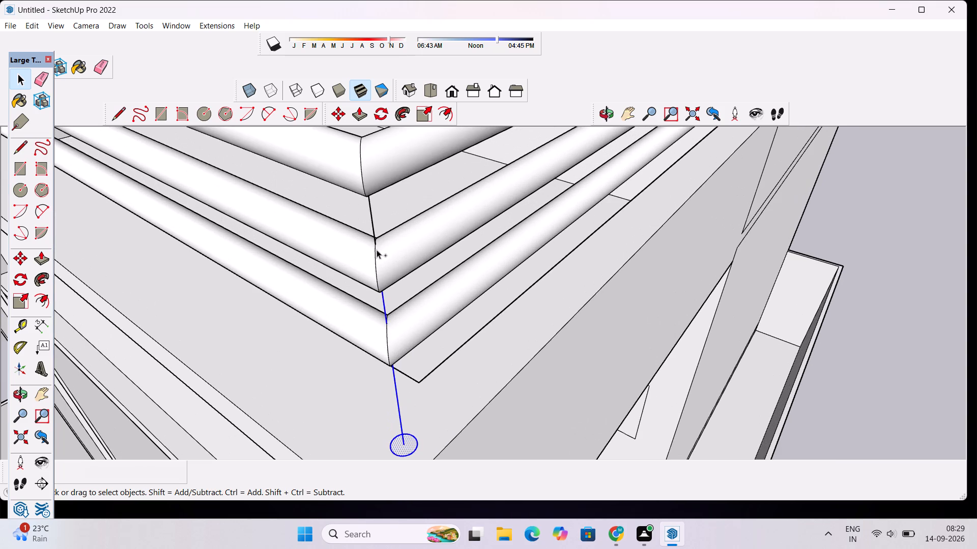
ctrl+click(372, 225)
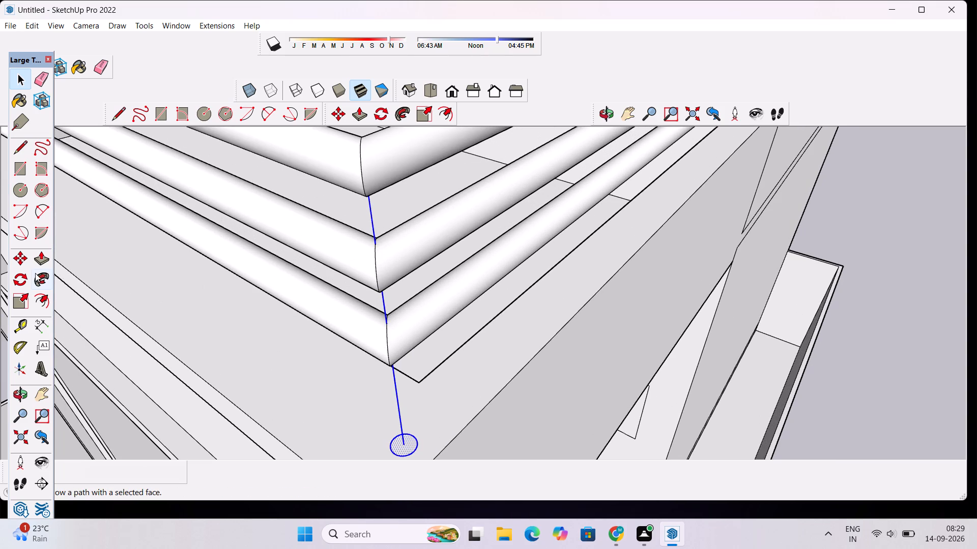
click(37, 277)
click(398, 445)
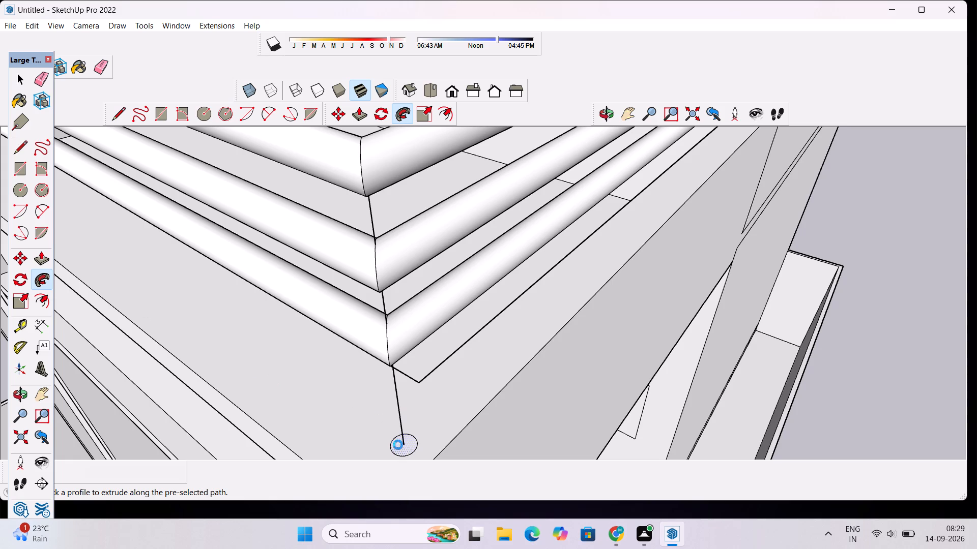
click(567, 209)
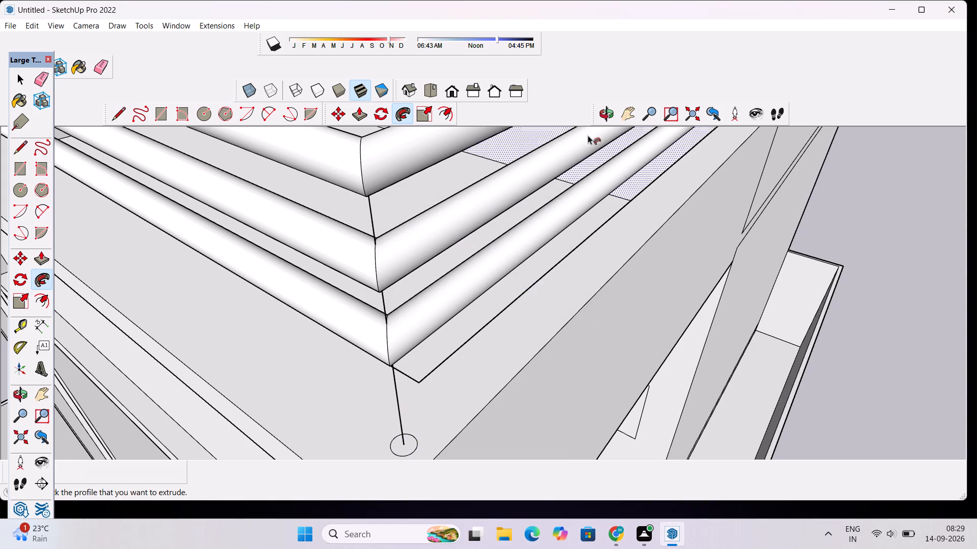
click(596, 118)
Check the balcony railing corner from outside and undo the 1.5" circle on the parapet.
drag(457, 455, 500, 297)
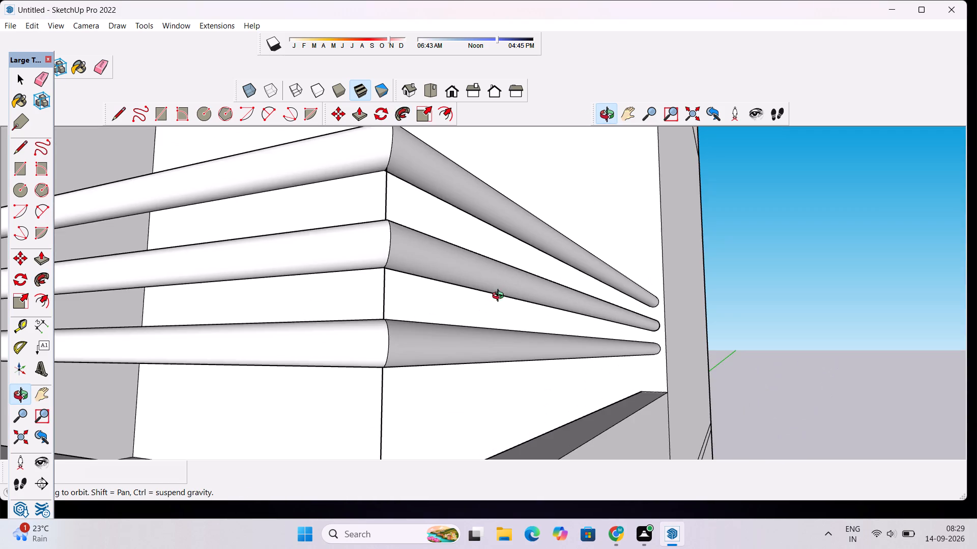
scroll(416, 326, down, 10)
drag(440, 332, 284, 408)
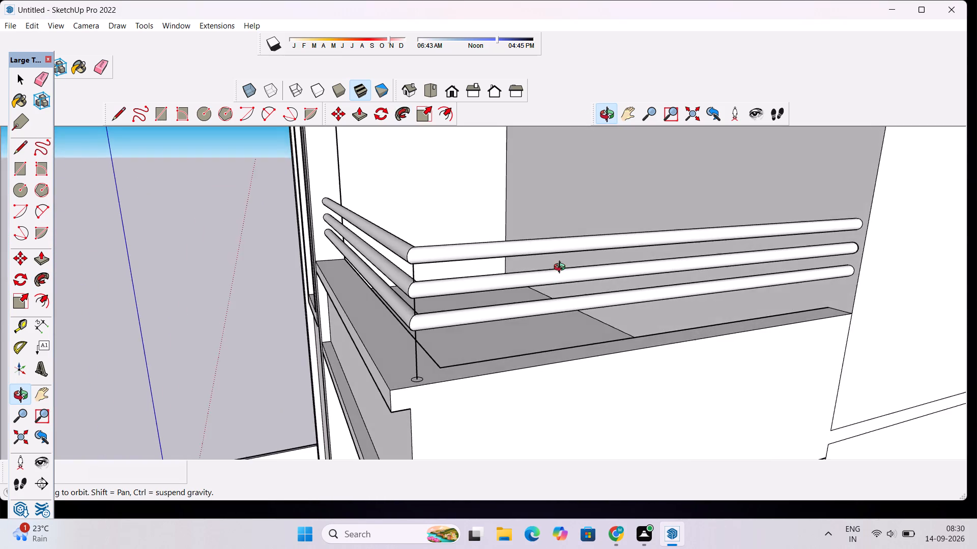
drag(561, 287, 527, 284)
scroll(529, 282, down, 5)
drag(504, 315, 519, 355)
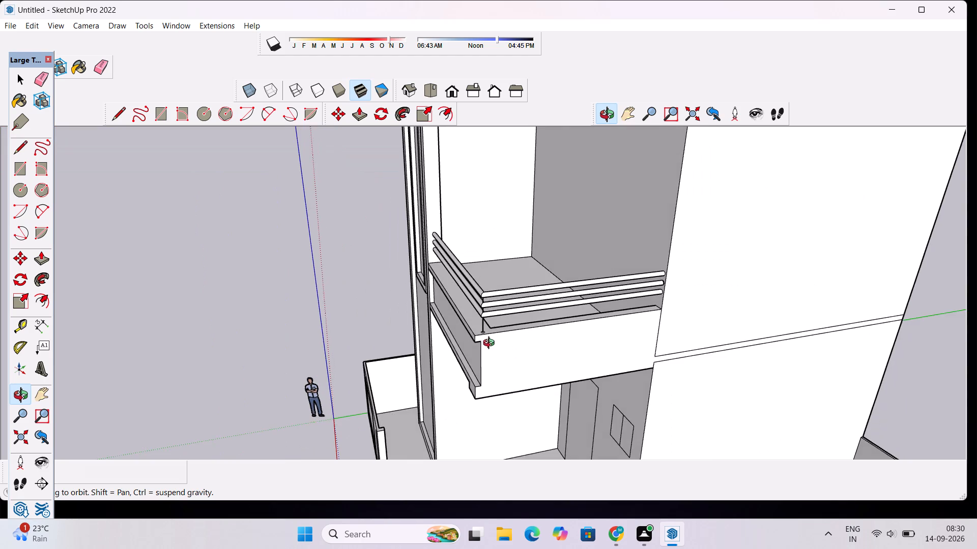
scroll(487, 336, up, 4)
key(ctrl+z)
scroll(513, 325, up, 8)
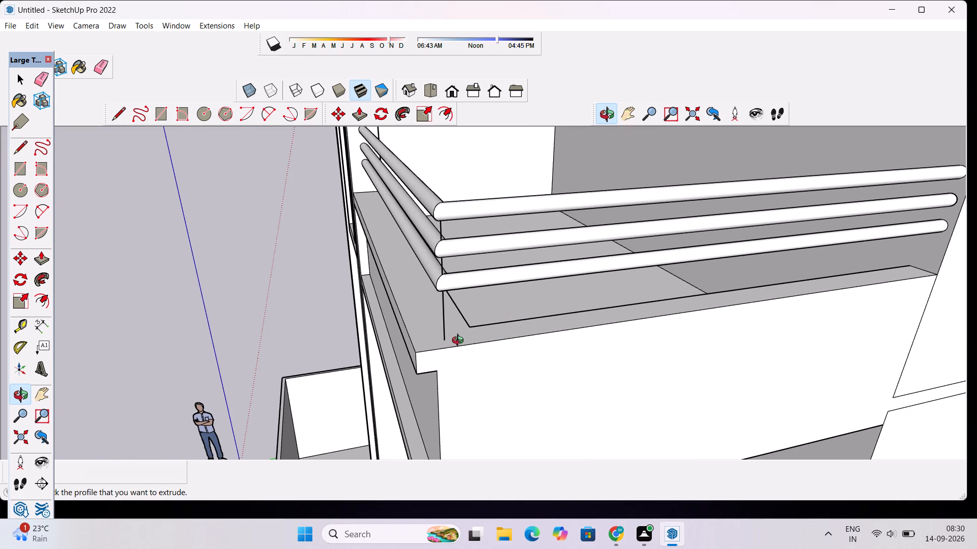
Erase the vertical line segments below and between the railing pipes at the first-floor balcony's corner.
drag(421, 386, 762, 317)
scroll(437, 353, down, 4)
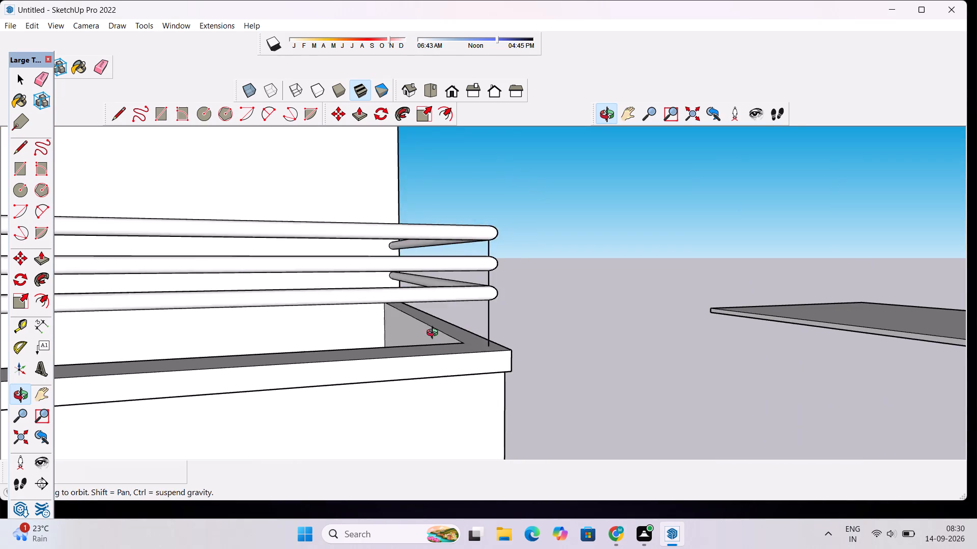
scroll(435, 334, down, 3)
key(e)
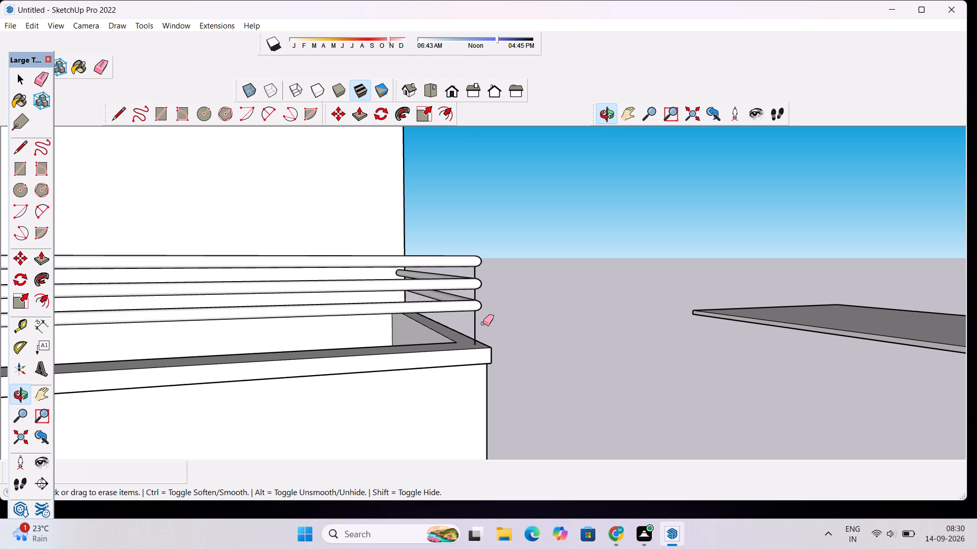
click(476, 318)
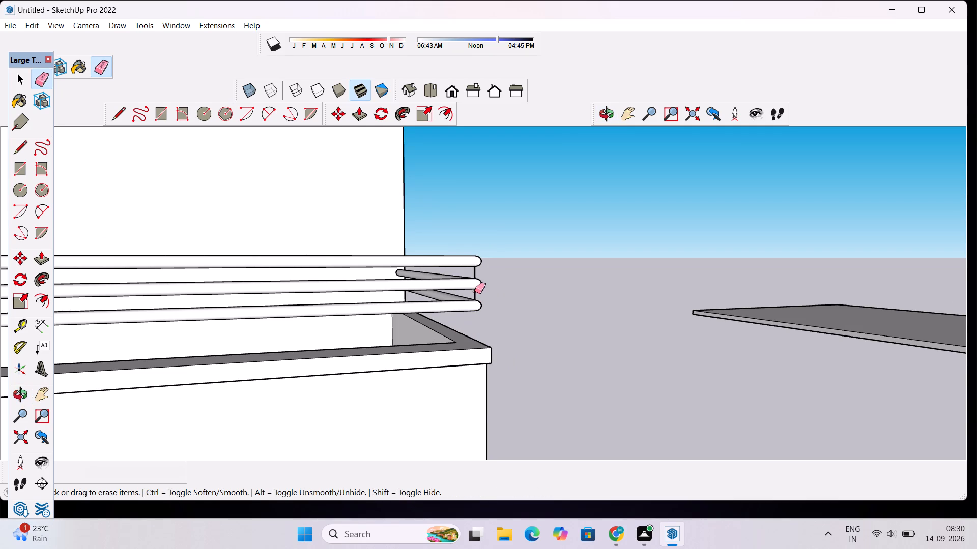
scroll(475, 293, down, 6)
scroll(476, 293, up, 11)
scroll(476, 293, down, 3)
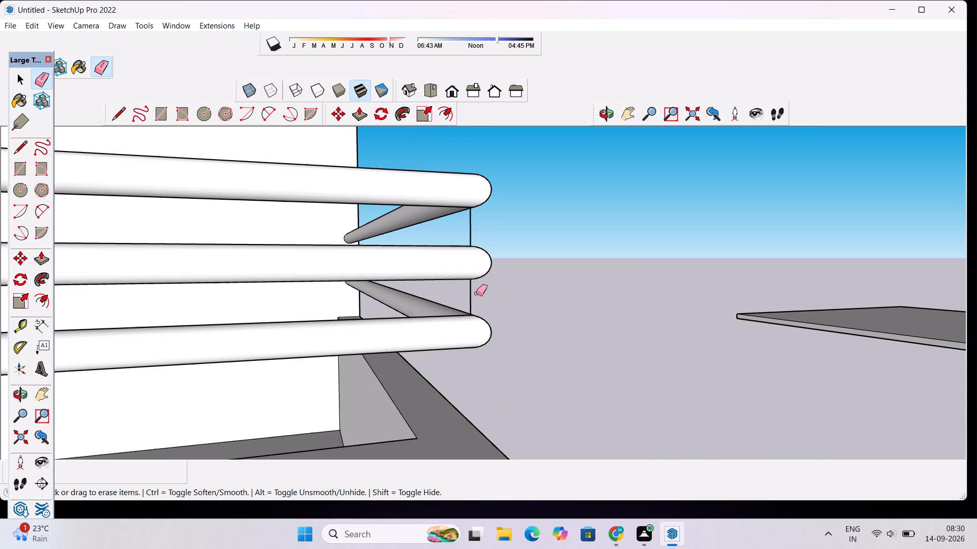
drag(489, 297, 460, 293)
drag(478, 225, 469, 232)
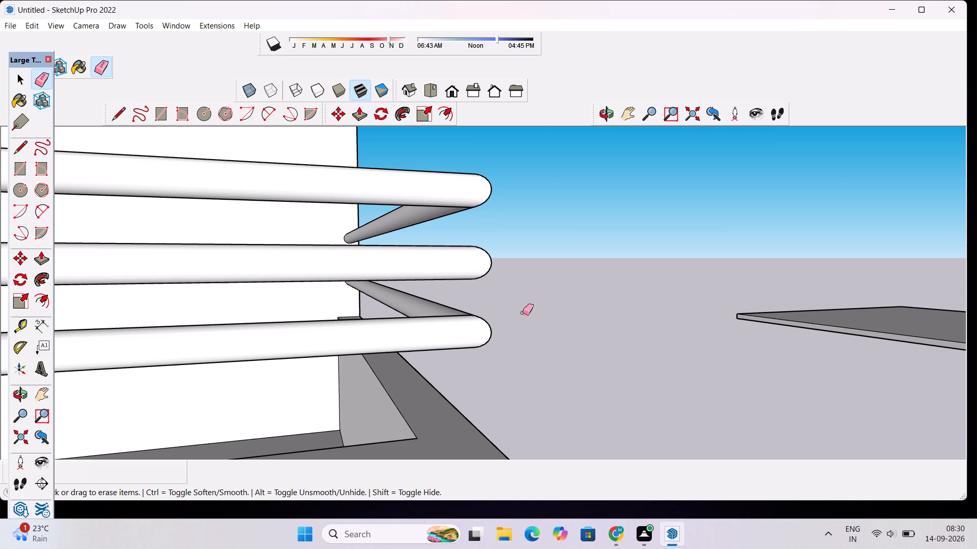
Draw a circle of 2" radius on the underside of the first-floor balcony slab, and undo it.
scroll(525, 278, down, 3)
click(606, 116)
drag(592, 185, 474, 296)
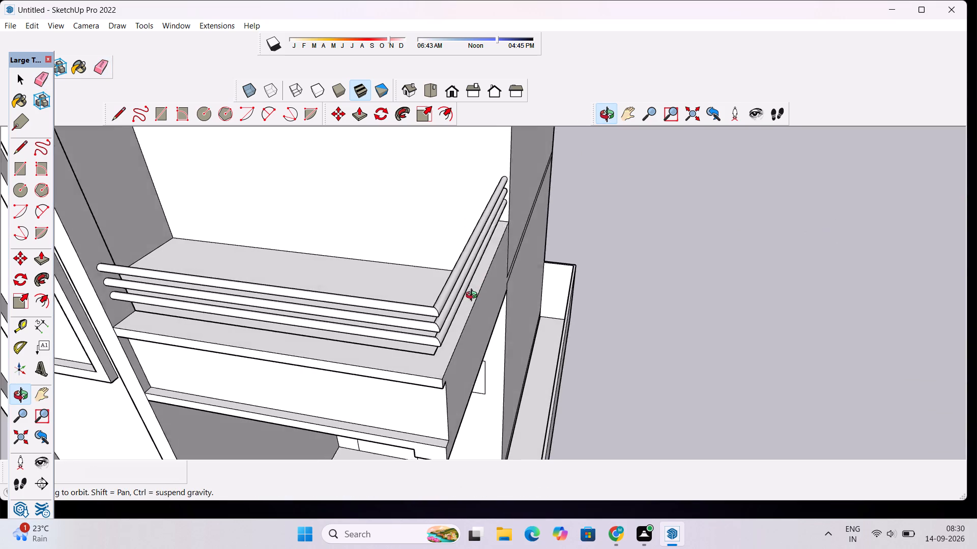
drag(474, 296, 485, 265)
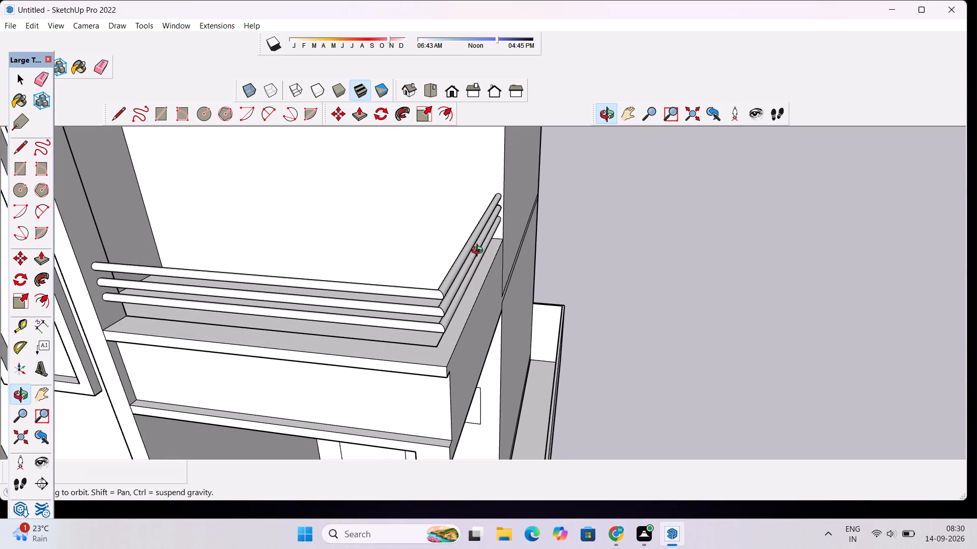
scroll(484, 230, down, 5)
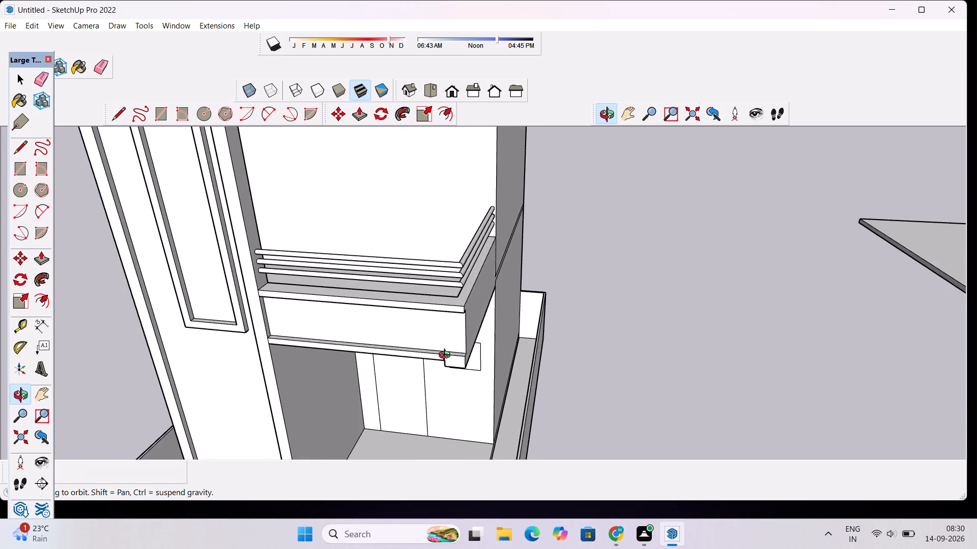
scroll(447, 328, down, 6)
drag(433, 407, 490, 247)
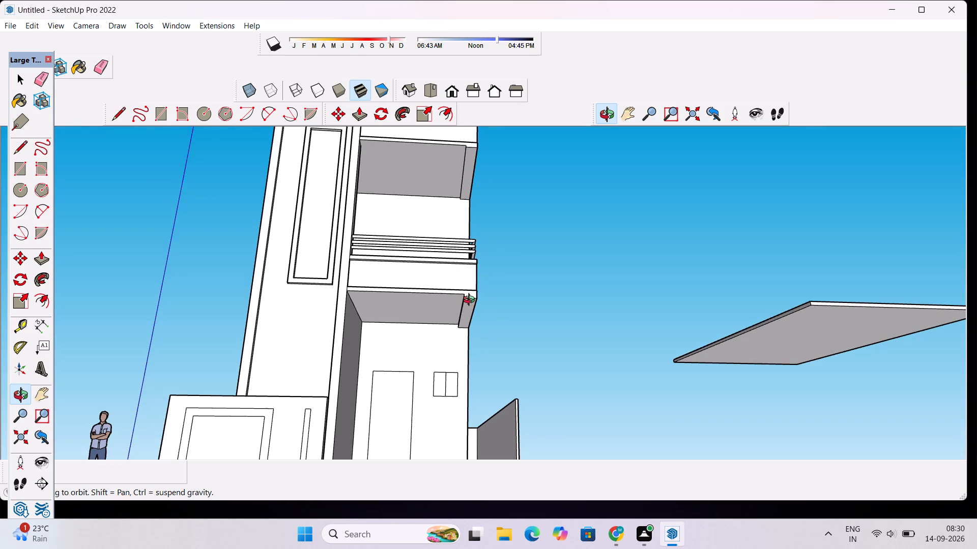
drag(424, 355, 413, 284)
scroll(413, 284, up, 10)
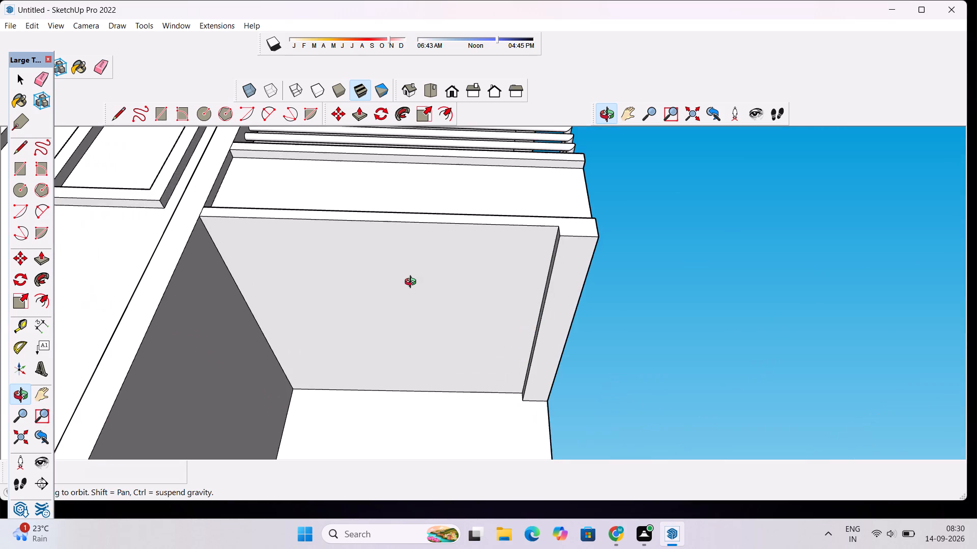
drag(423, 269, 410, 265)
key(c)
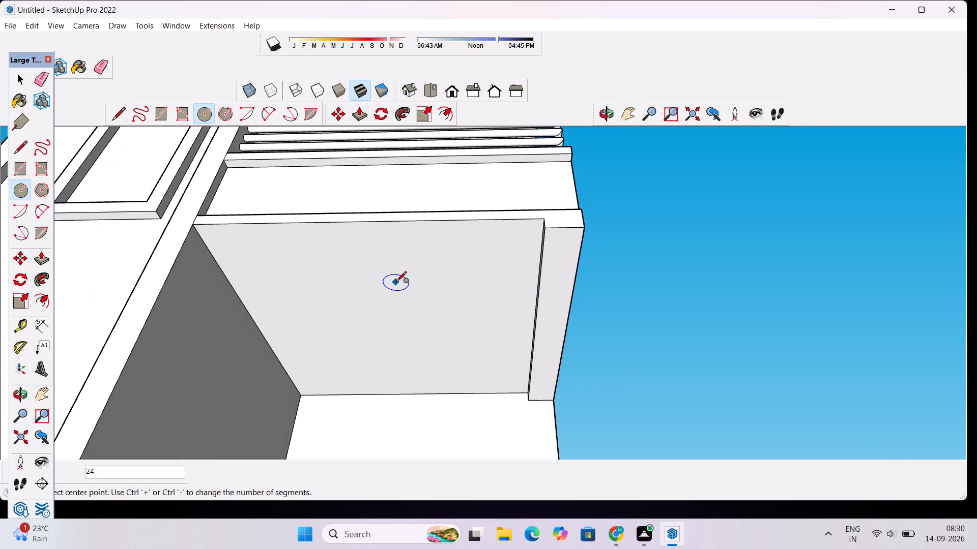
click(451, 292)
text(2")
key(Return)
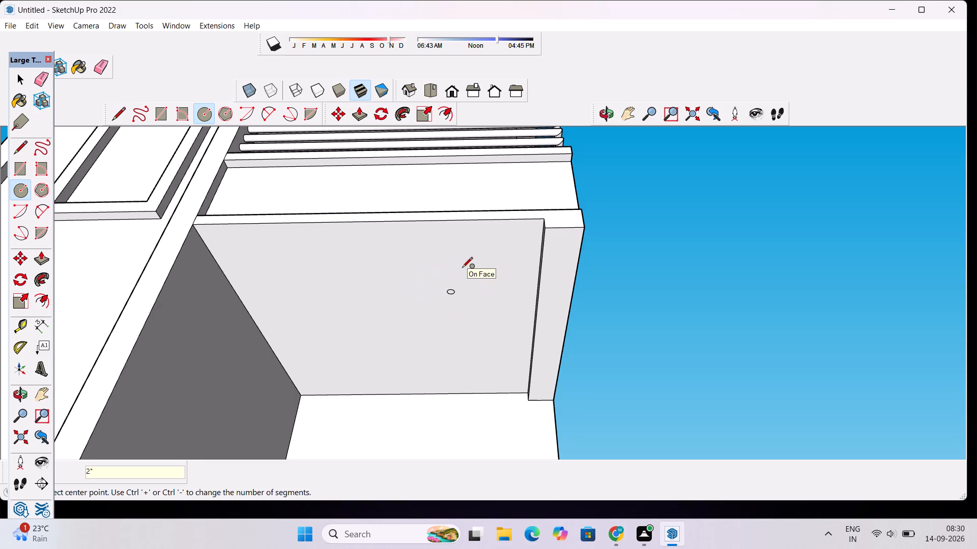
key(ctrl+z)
Draw a circle of 3" radius on the underside of the first-floor balcony slab.
click(439, 289)
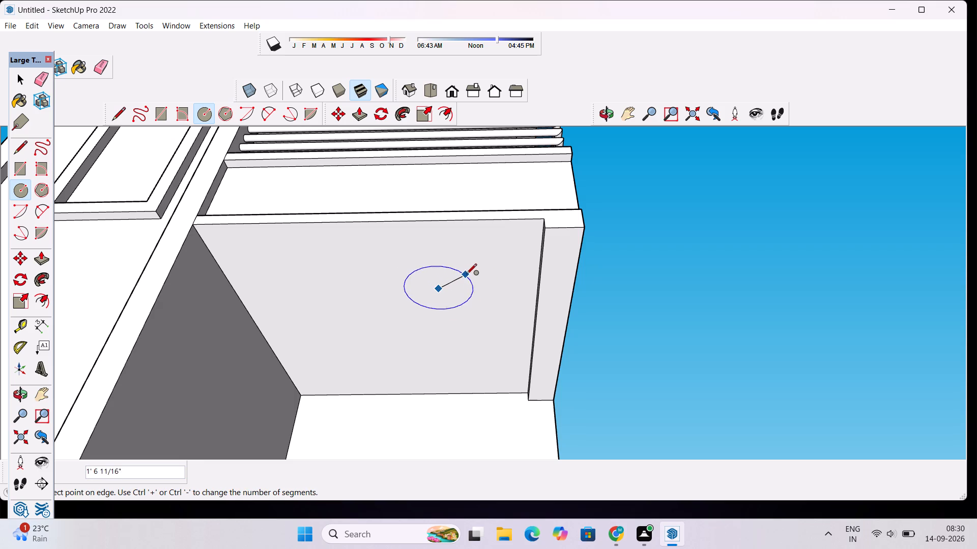
text(3")
key(Return)
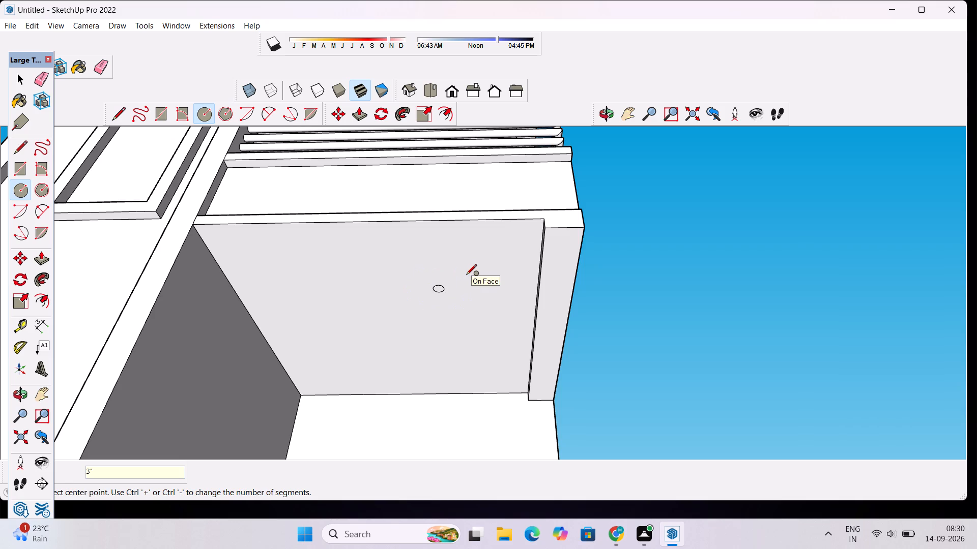
scroll(406, 290, up, 1)
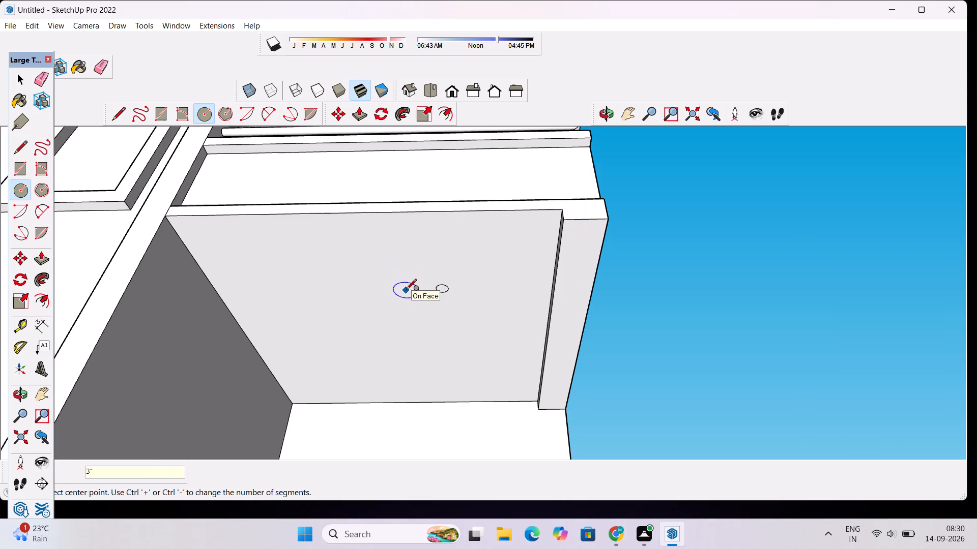
scroll(406, 290, up, 4)
scroll(327, 289, down, 4)
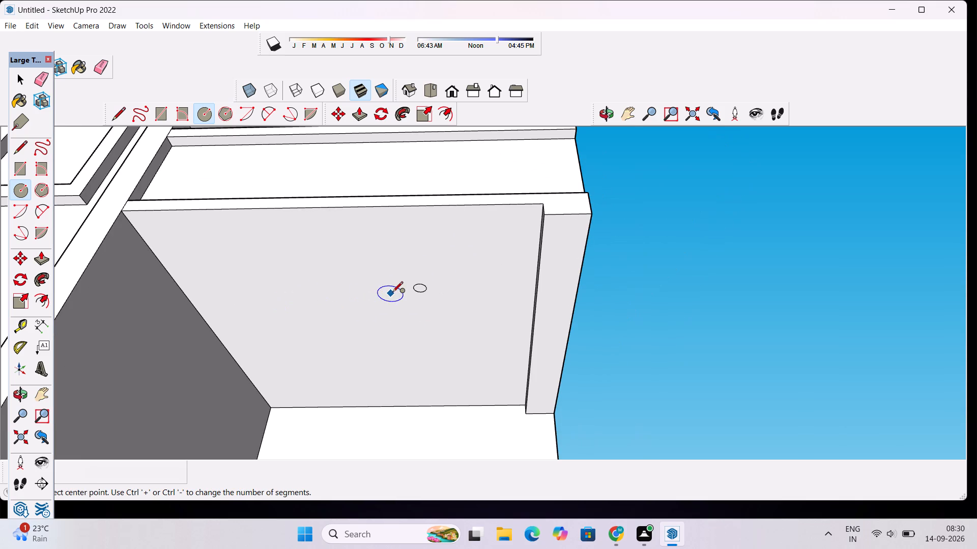
key(space)
Copy the 3" circle into a two-by-two layout on the slab's underside, about 5' 6" apart lengthwise and about 4' apart in depth.
scroll(404, 287, up, 4)
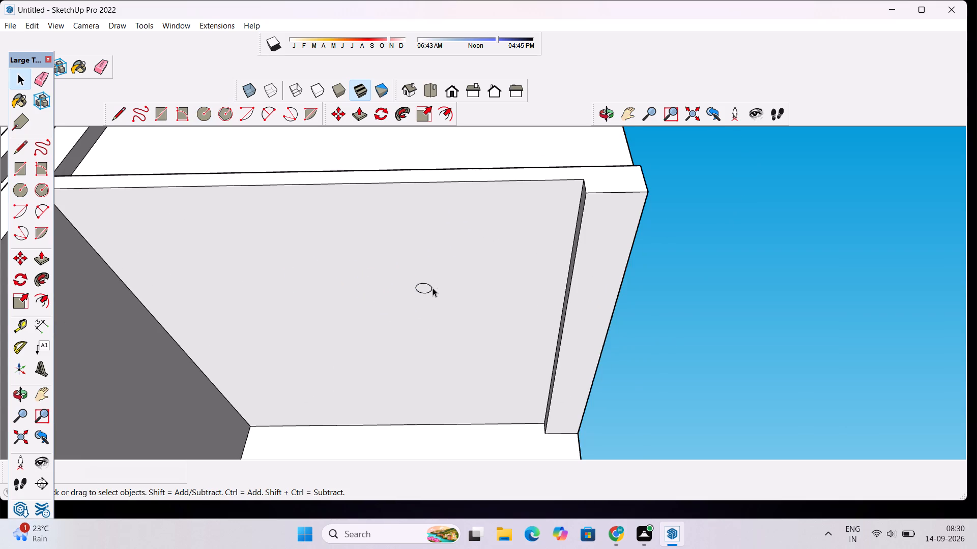
double_click(430, 287)
key(m)
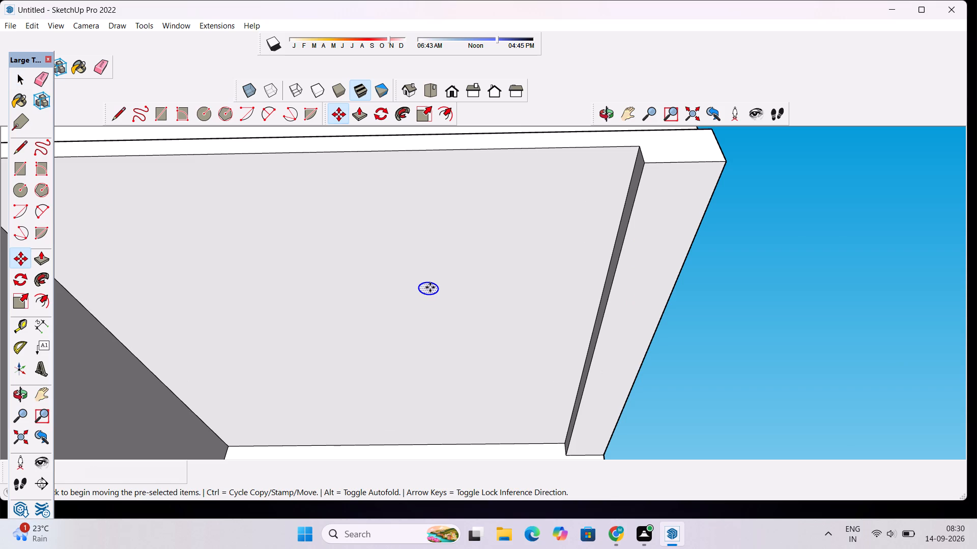
click(430, 287)
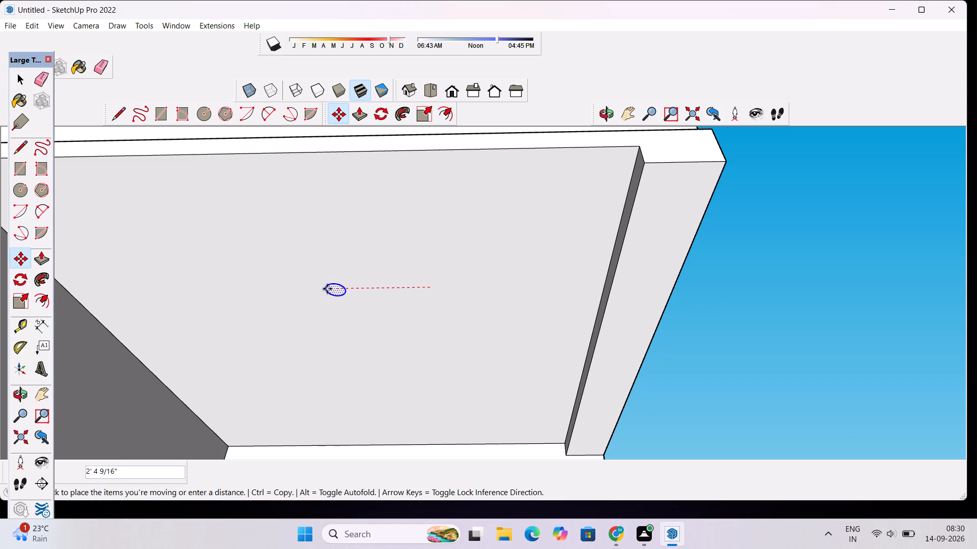
scroll(278, 292, down, 2)
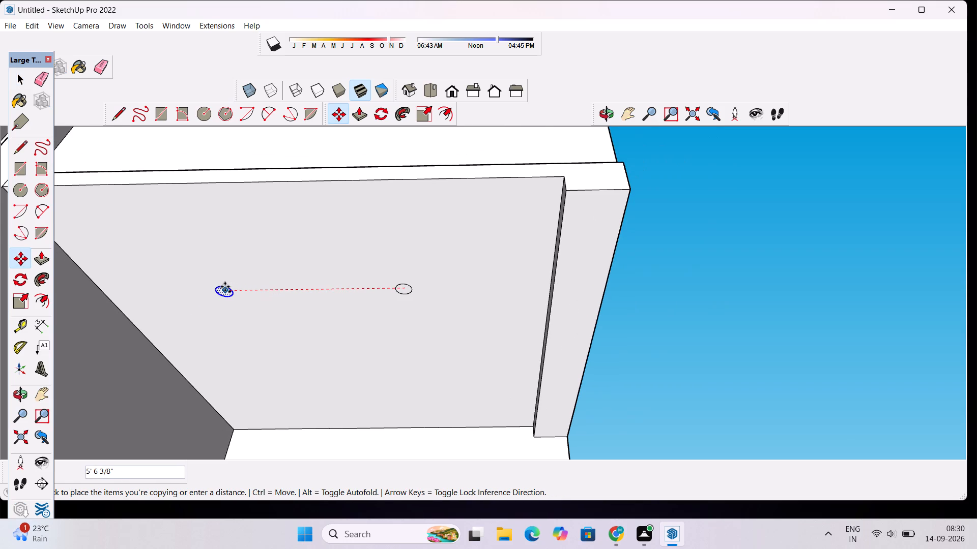
click(225, 287)
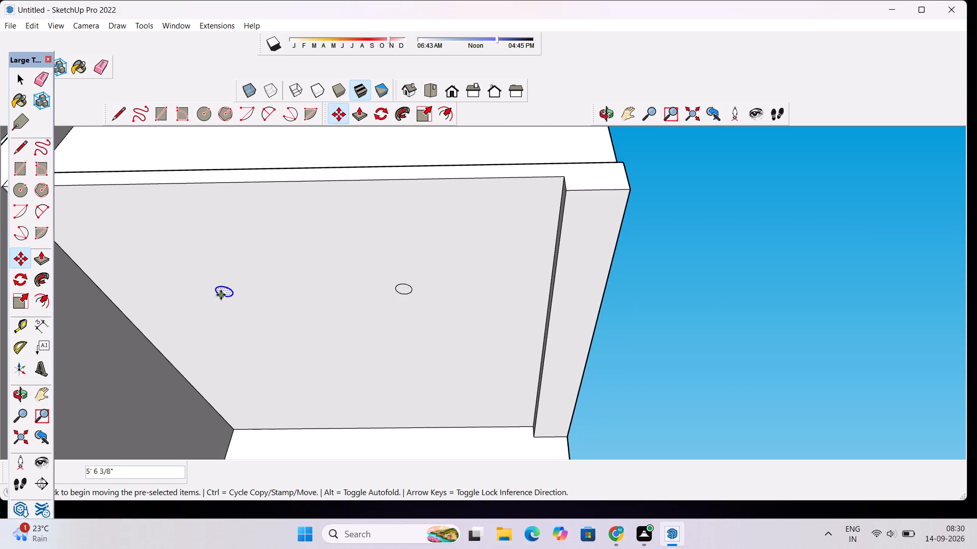
click(221, 295)
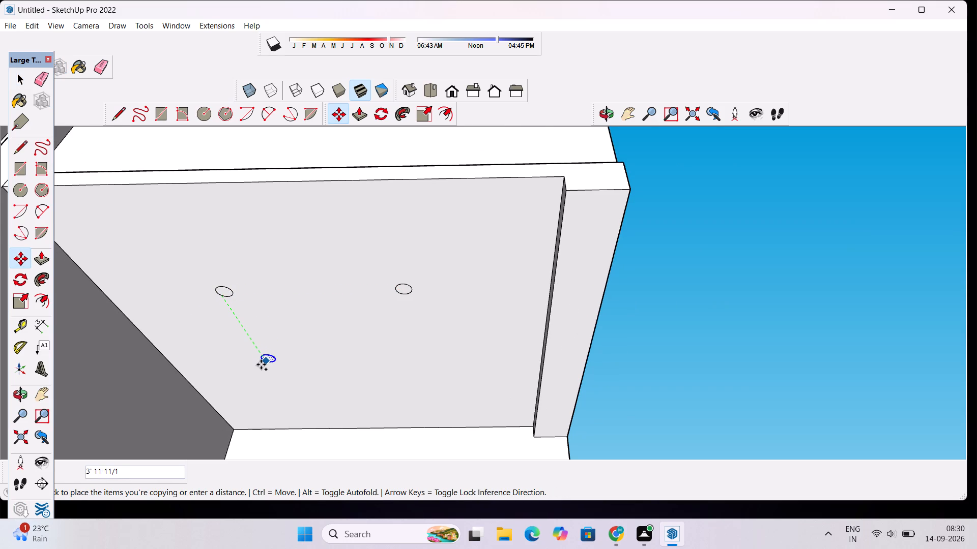
click(261, 364)
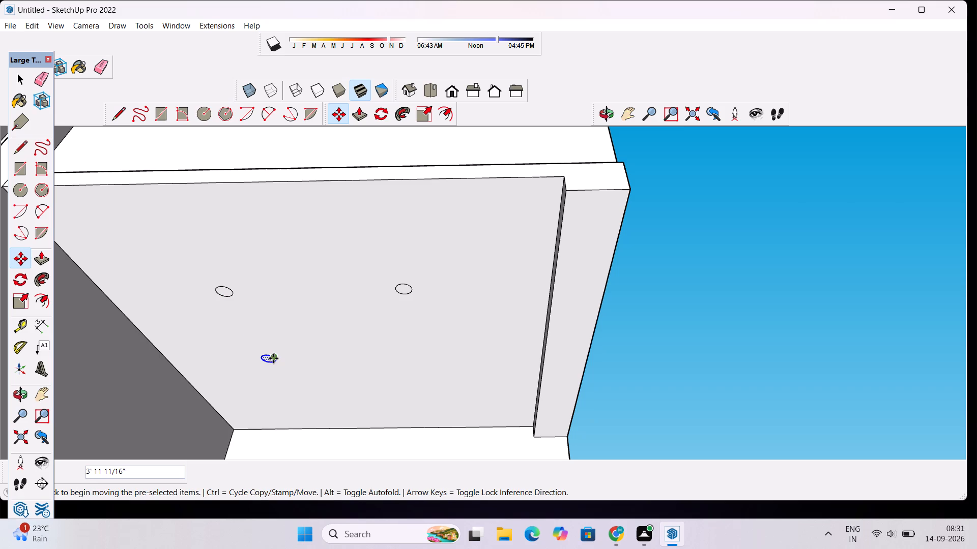
click(273, 358)
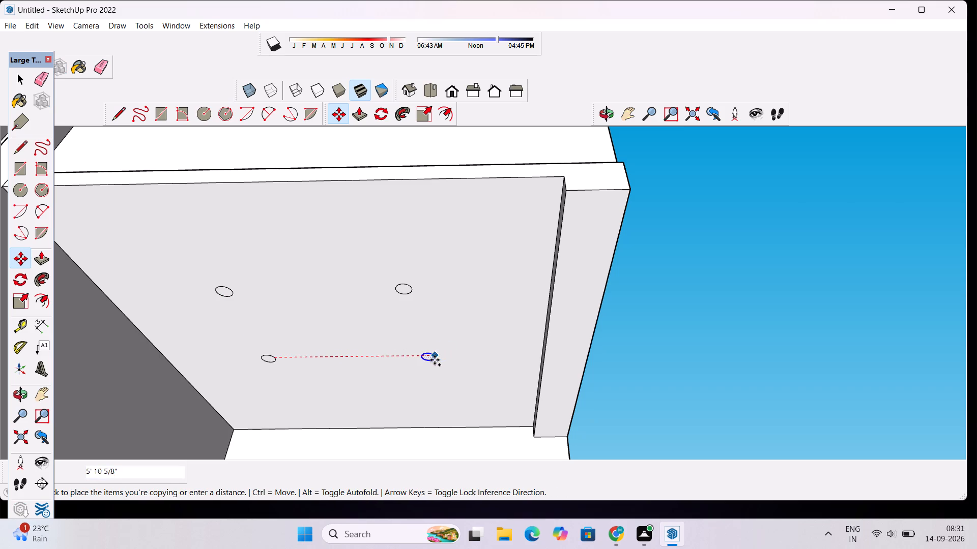
click(419, 357)
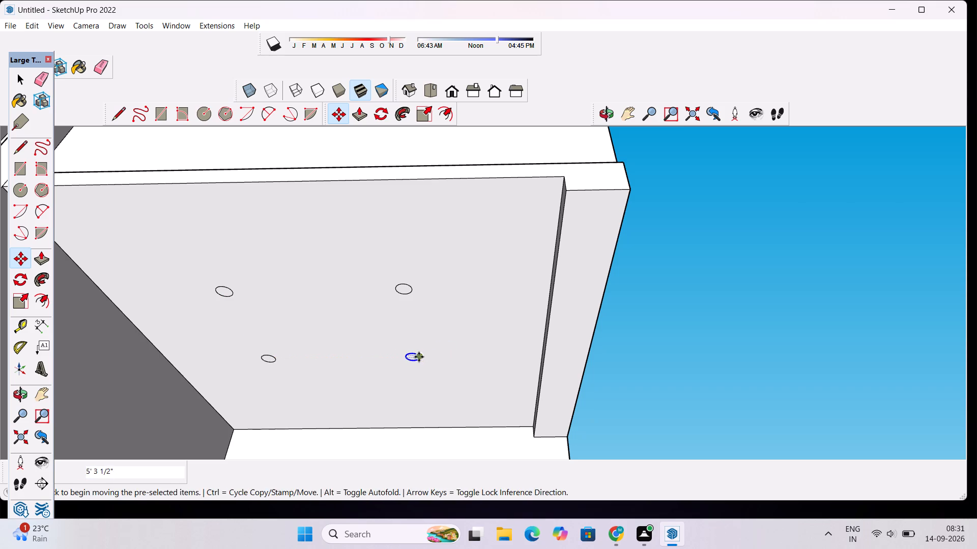
key(space)
Examine the circle layout under the balcony and the overall house front from a distance.
scroll(420, 357, down, 5)
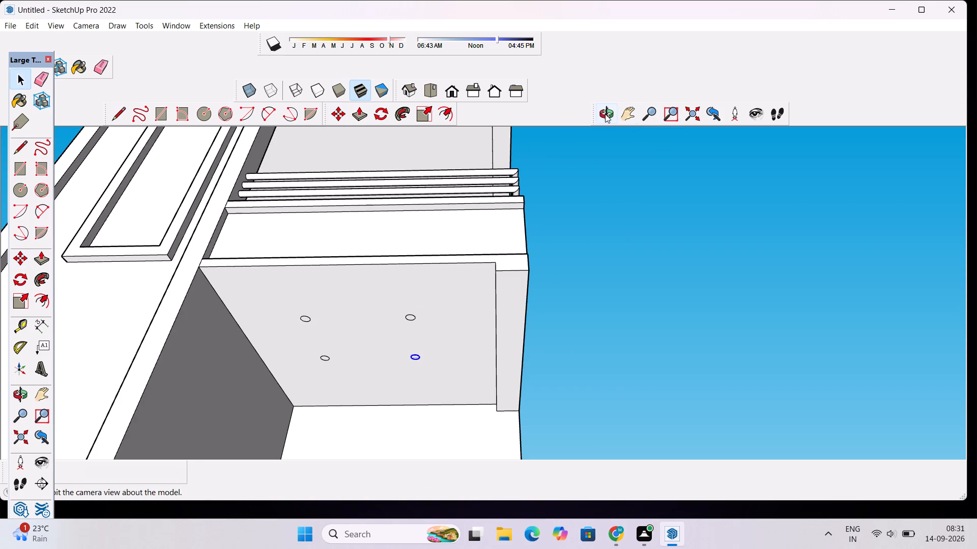
click(605, 114)
drag(579, 199, 582, 230)
scroll(582, 227, down, 7)
drag(561, 248, 567, 288)
scroll(567, 288, down, 3)
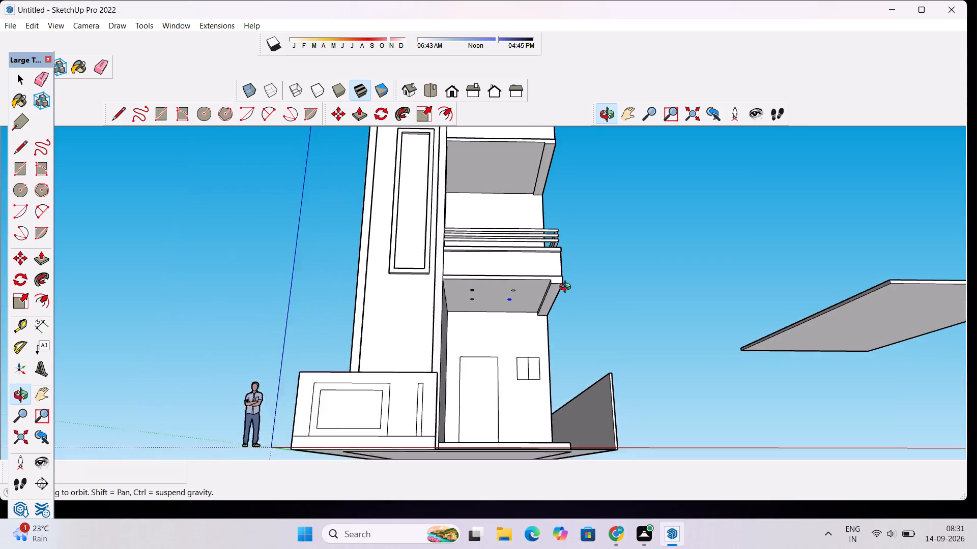
scroll(567, 288, down, 2)
scroll(426, 244, down, 3)
drag(428, 187, 439, 239)
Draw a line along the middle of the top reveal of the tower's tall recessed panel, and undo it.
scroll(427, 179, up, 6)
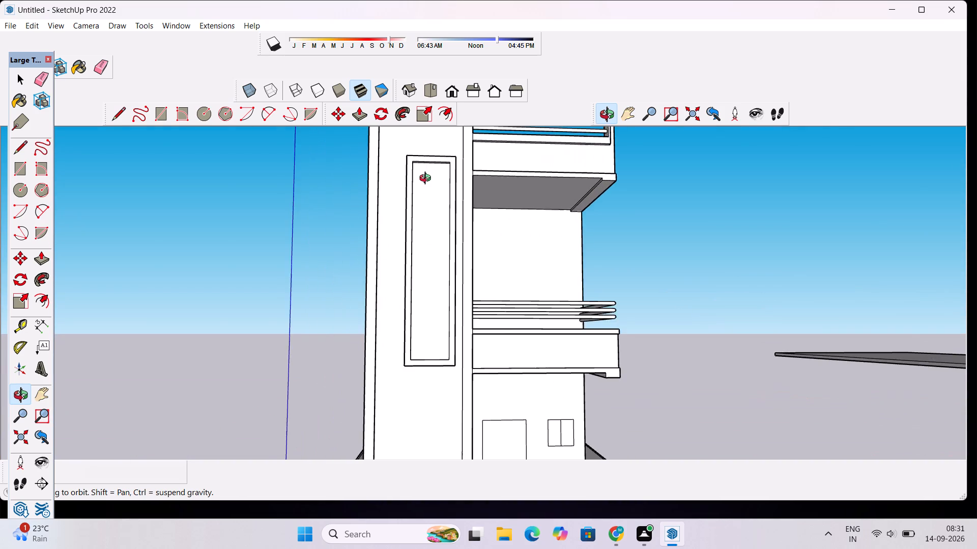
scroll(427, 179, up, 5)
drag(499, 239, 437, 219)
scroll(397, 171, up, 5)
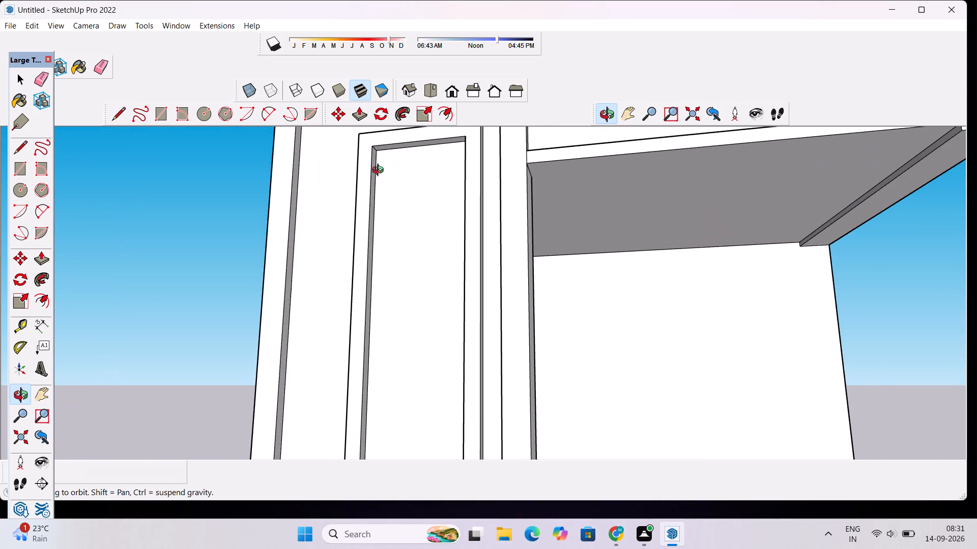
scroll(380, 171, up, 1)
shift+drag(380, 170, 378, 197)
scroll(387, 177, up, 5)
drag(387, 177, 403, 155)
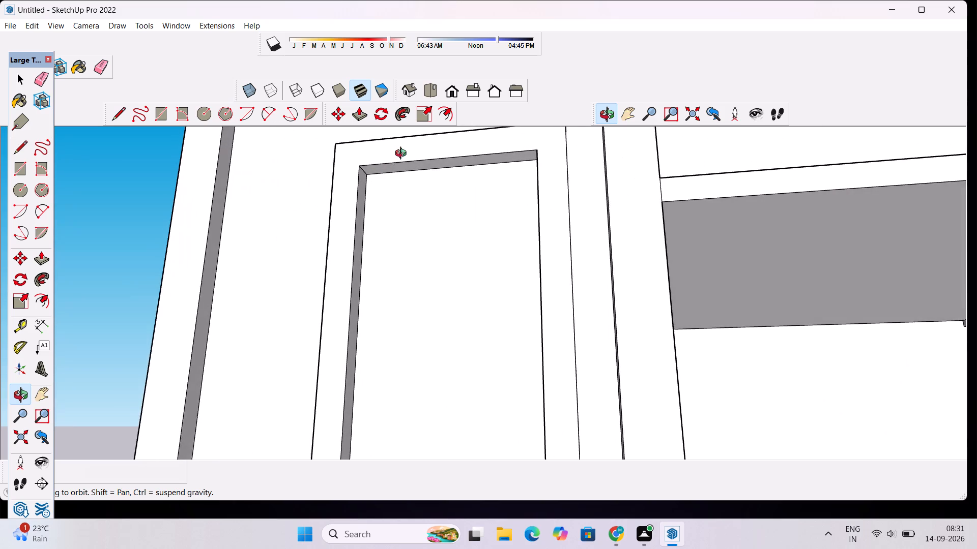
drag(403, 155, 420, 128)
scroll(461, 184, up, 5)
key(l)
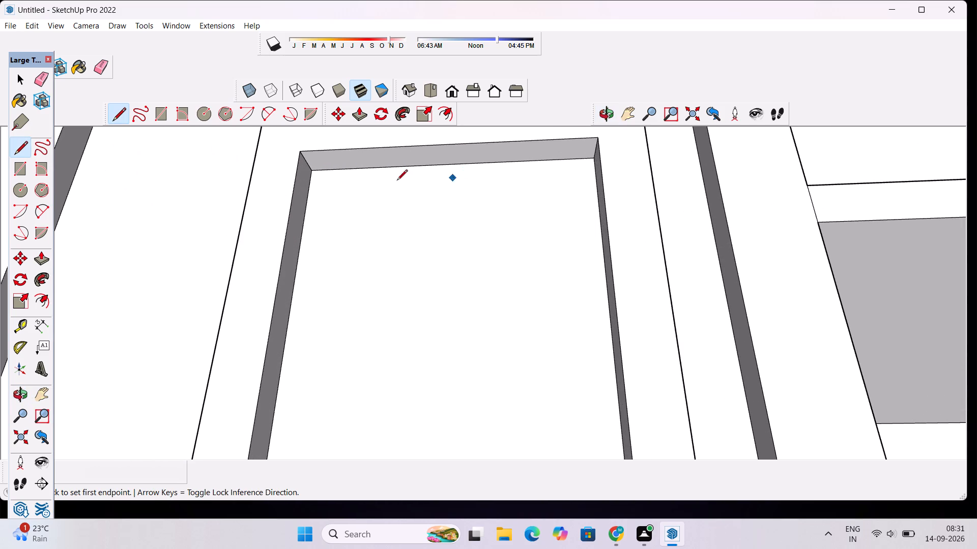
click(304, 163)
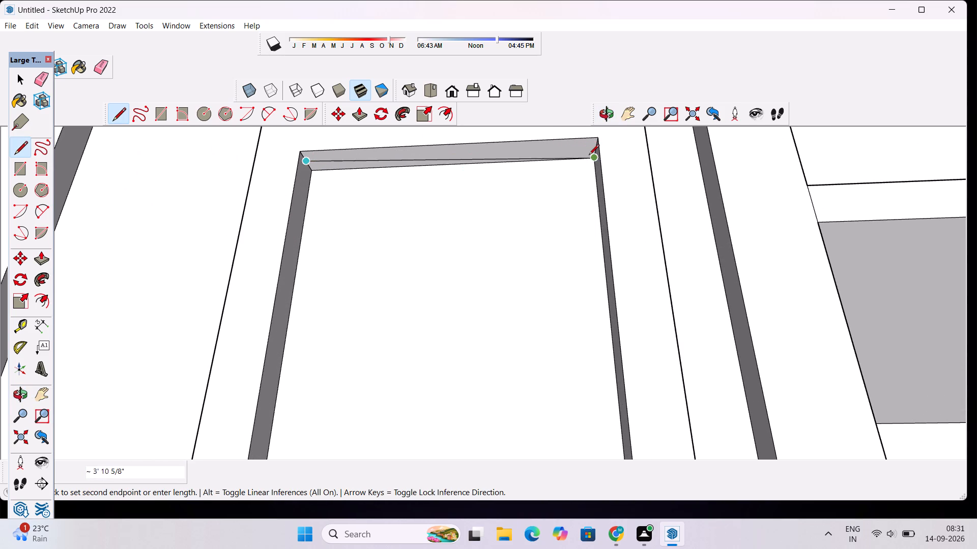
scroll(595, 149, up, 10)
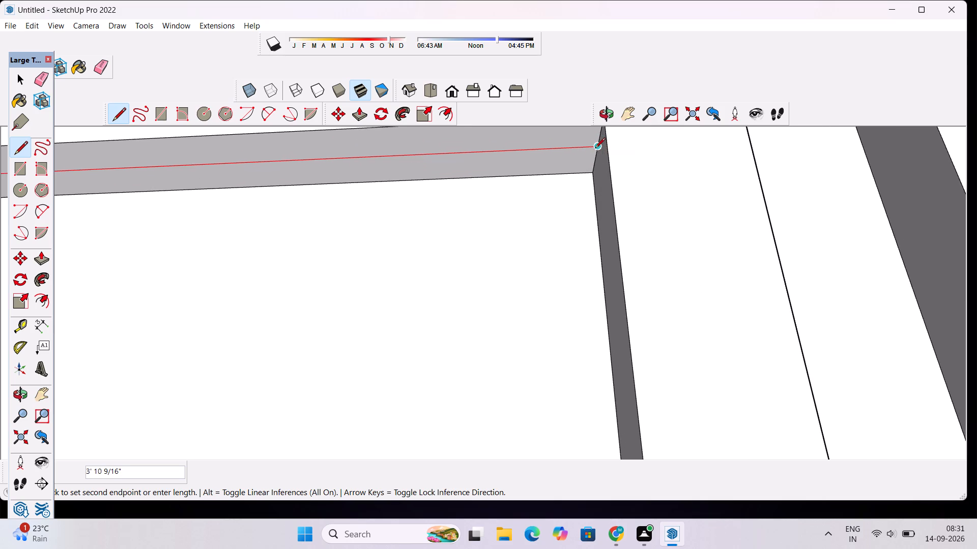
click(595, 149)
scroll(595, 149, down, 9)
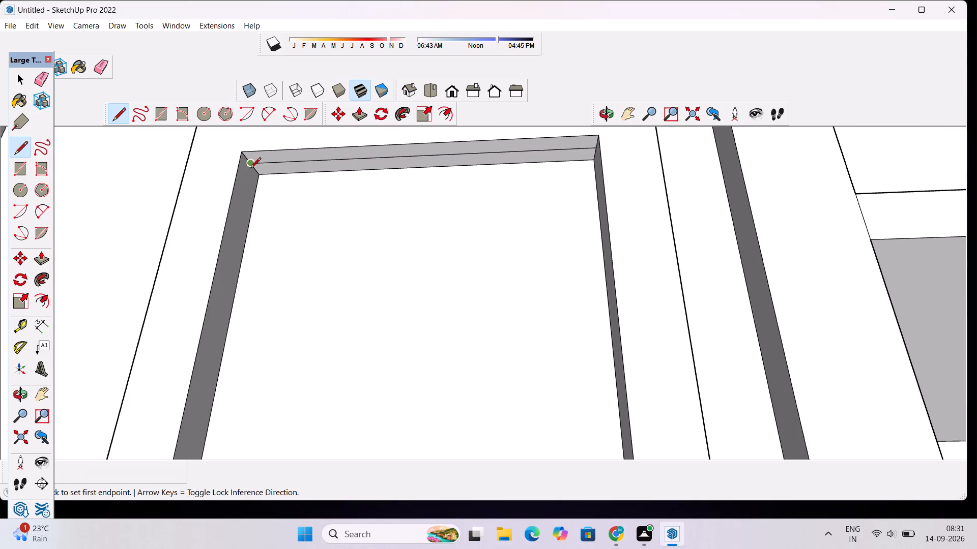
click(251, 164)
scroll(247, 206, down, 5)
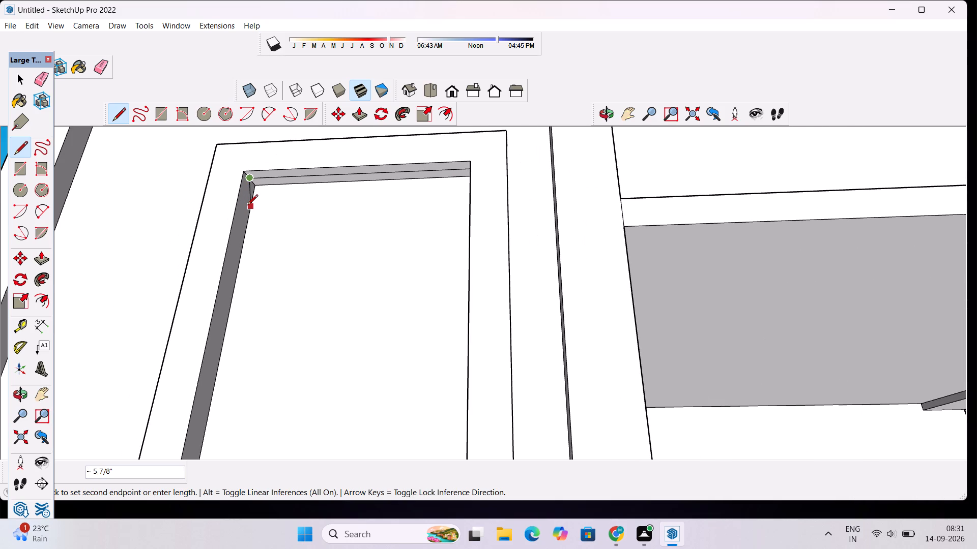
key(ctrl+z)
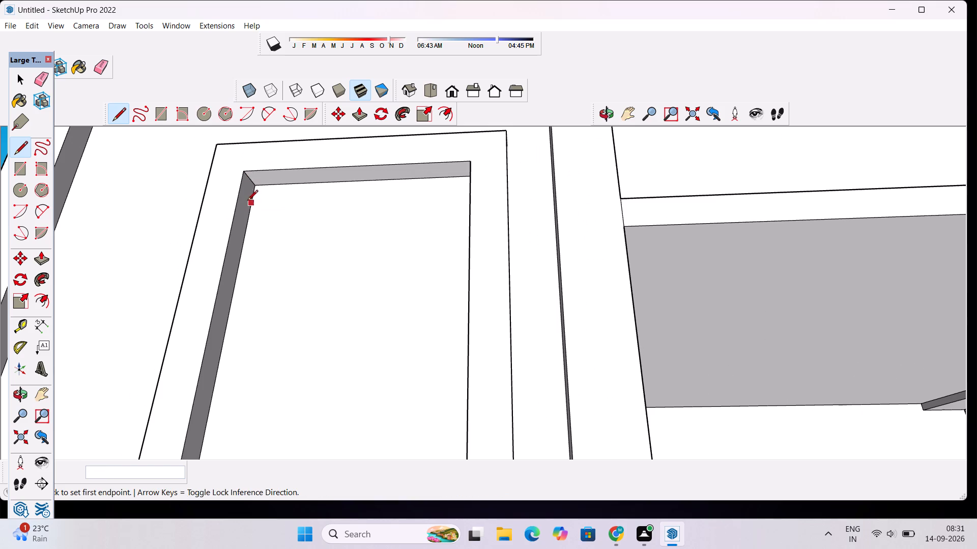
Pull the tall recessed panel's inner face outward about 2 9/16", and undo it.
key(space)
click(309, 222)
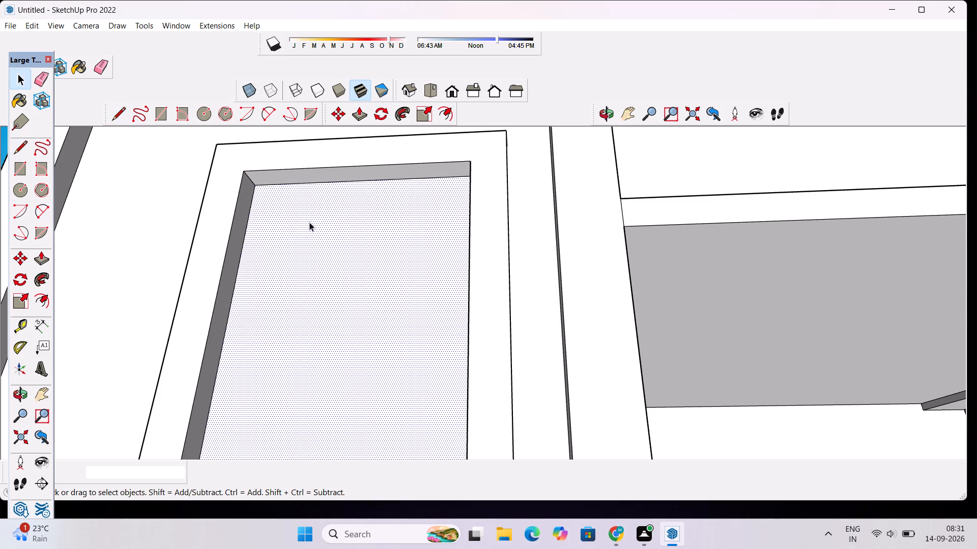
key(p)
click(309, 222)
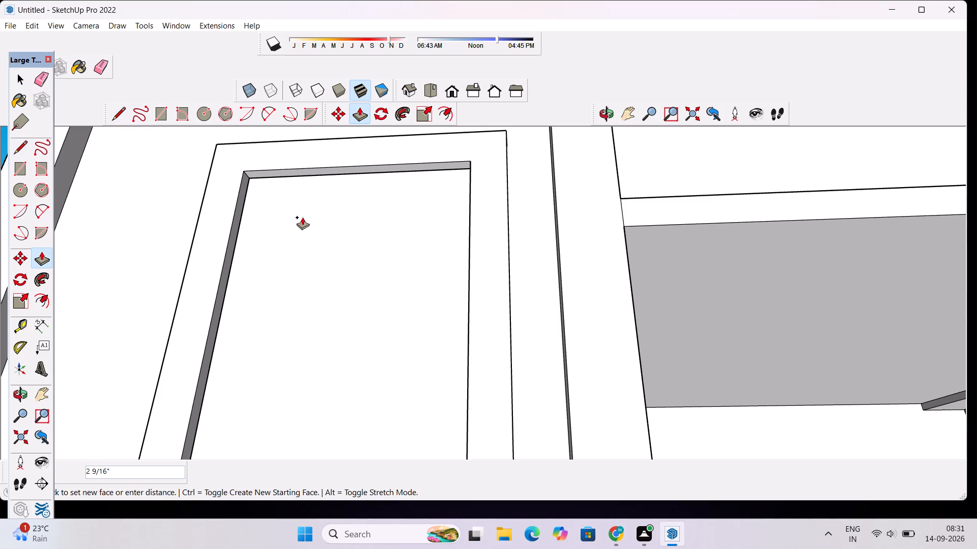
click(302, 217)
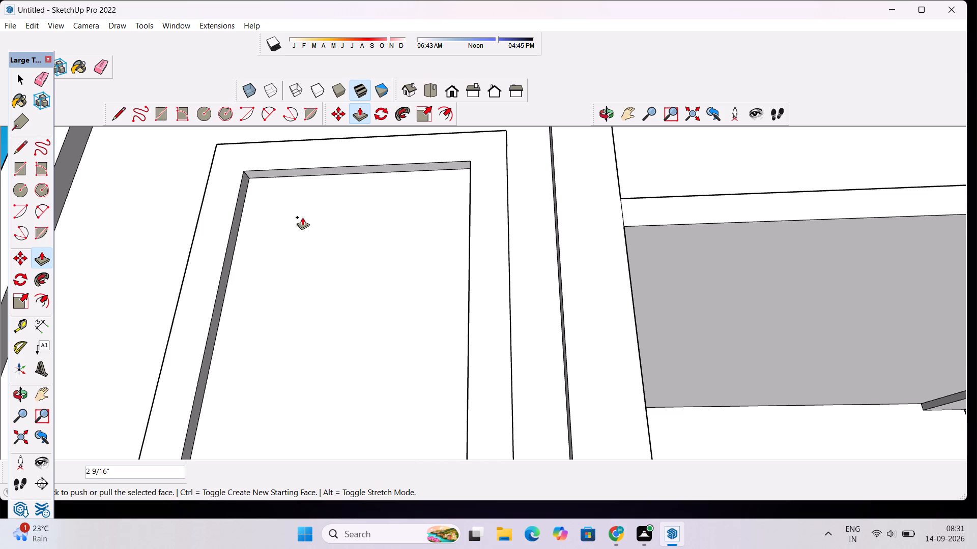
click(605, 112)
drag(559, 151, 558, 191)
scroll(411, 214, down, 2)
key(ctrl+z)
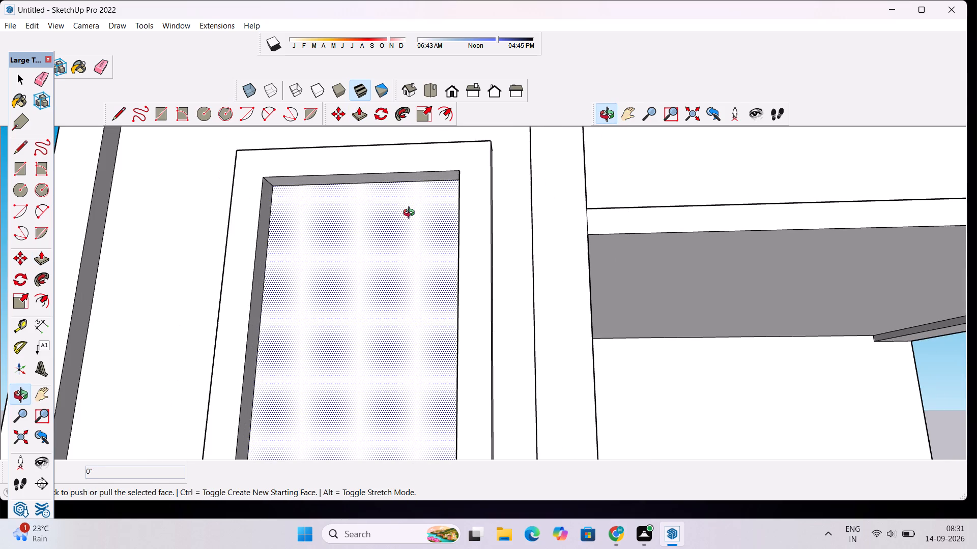
Offset the edges of the tall recessed panel's inner face inward by 2".
scroll(373, 187, down, 5)
drag(375, 193, 387, 218)
scroll(357, 225, up, 4)
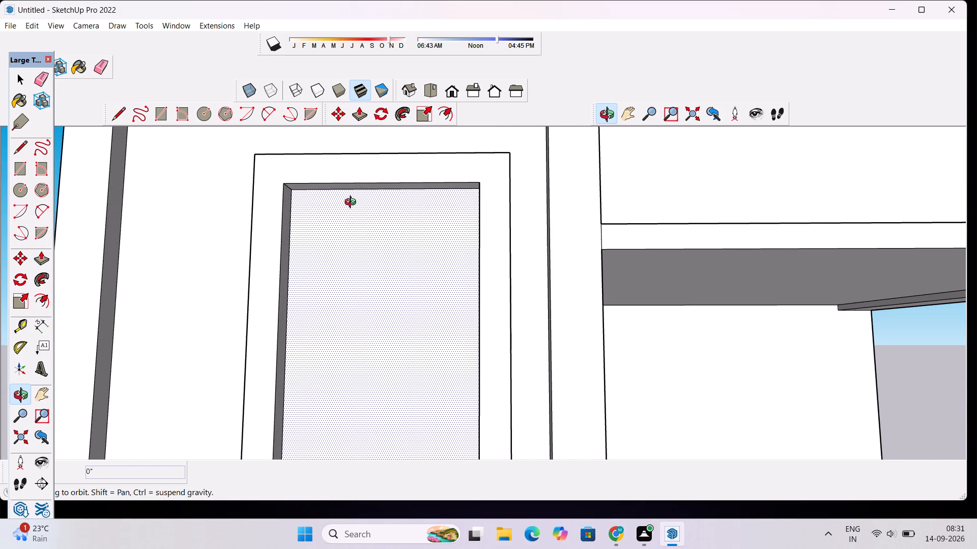
scroll(312, 222, up, 3)
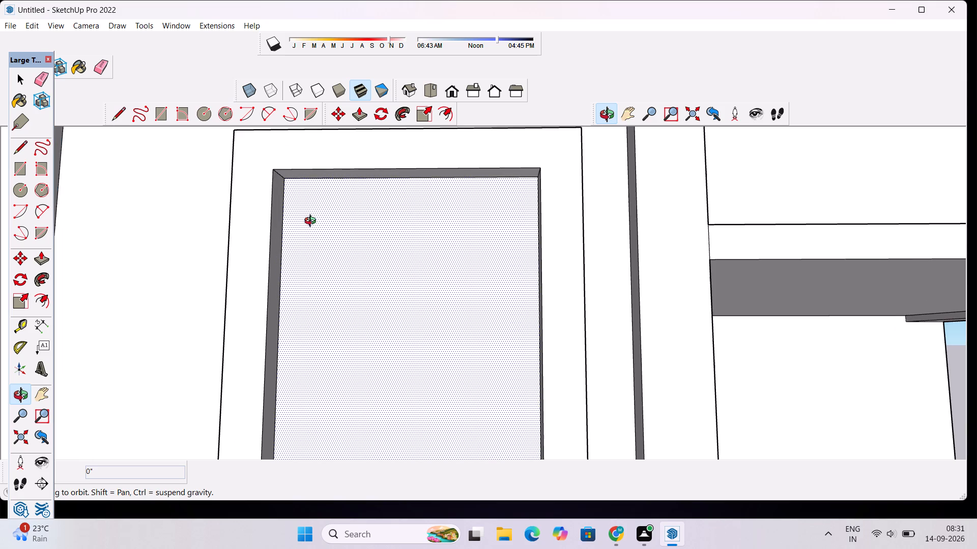
drag(309, 224, 318, 228)
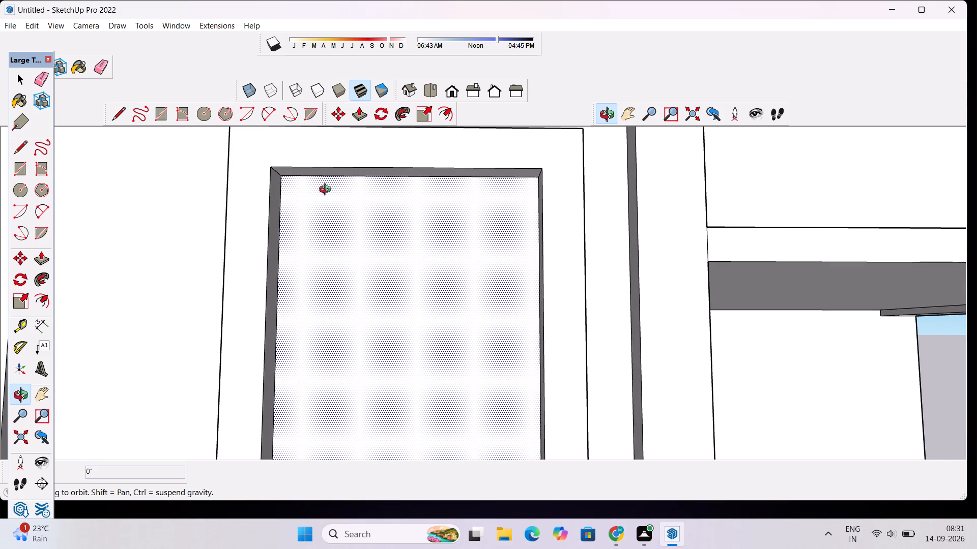
scroll(328, 190, down, 2)
text(of)
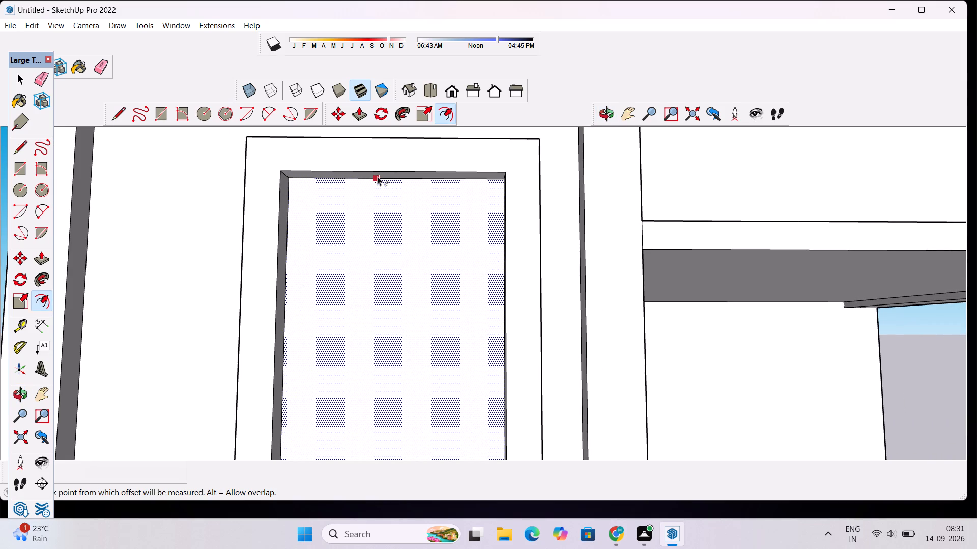
click(378, 178)
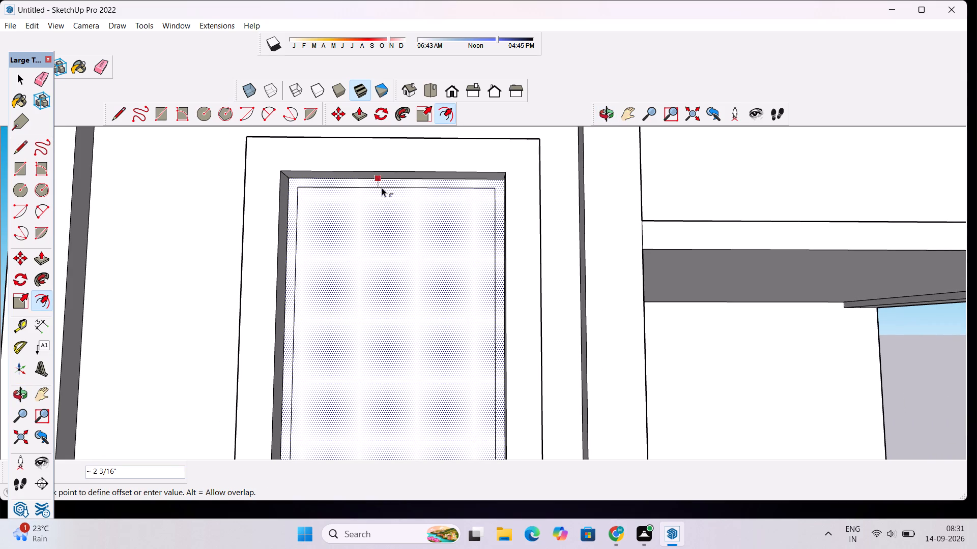
text(2")
key(Return)
key(space)
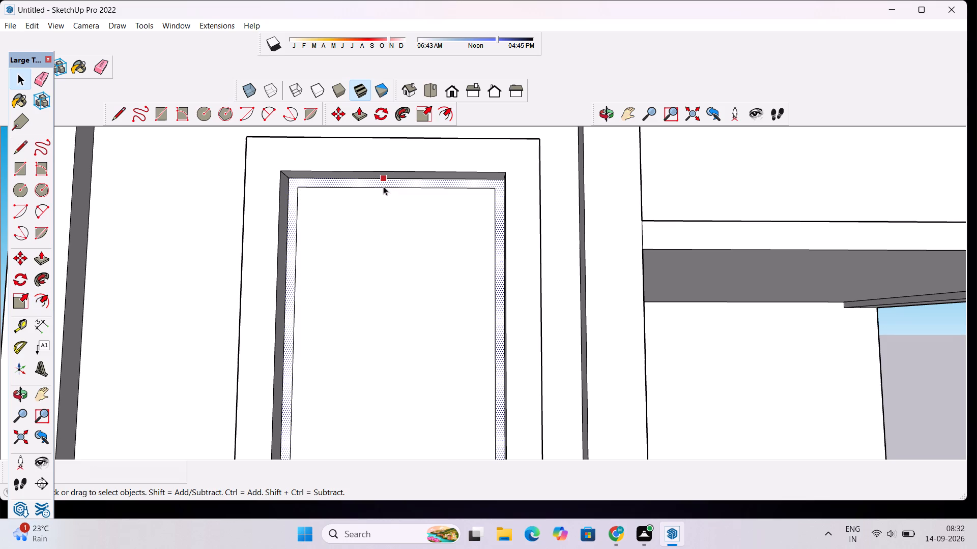
Pull the 2" border strip around the tall recessed panel's inner face outward by 3".
key(p)
click(407, 179)
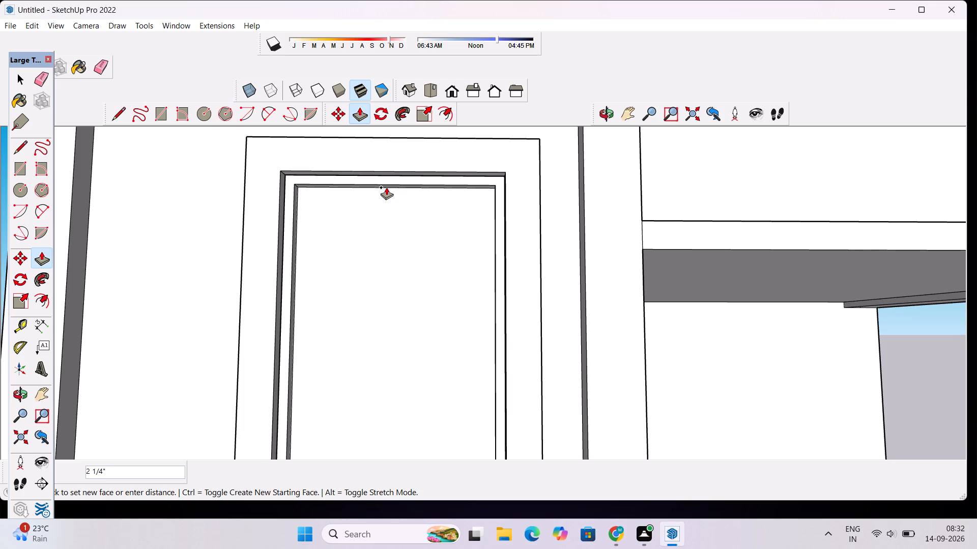
text(3")
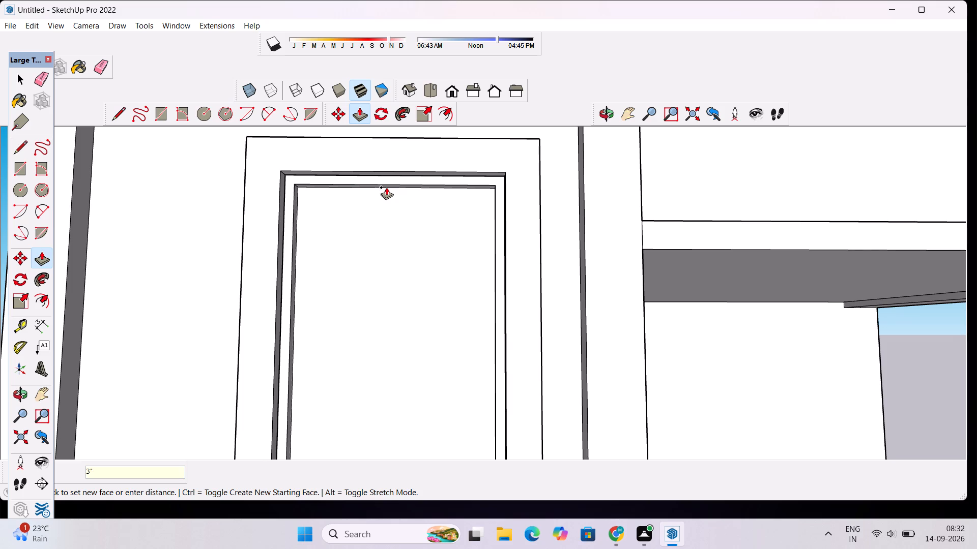
key(Return)
Examine the stepped inner frame of the tower's tall recessed panel from several angles and distances.
scroll(388, 174, down, 10)
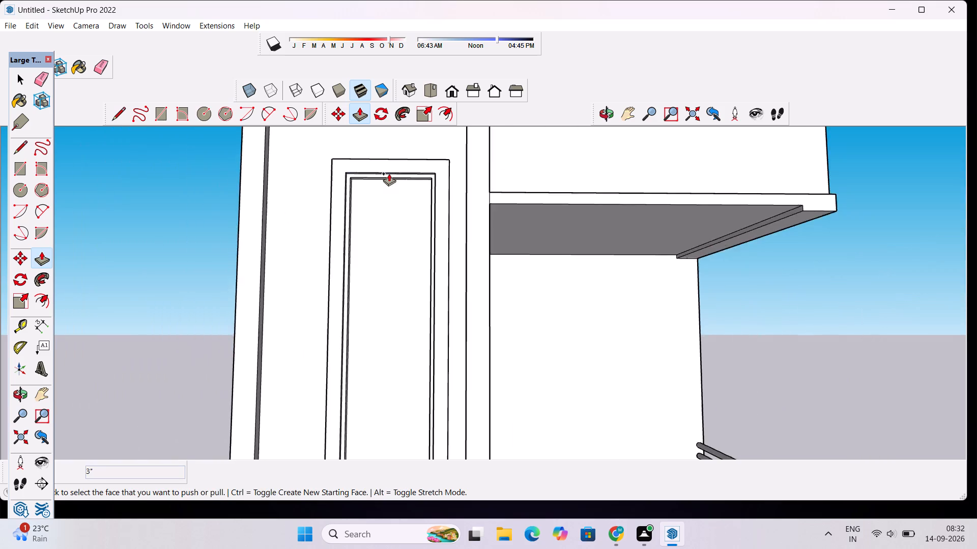
scroll(389, 173, down, 3)
click(608, 117)
drag(366, 236, 366, 295)
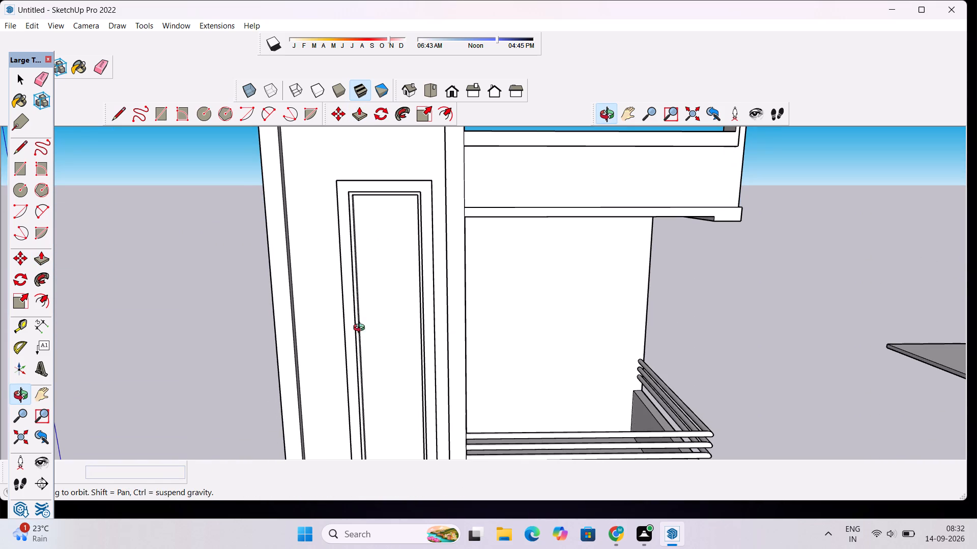
scroll(396, 361, up, 4)
shift+drag(367, 259, 336, 317)
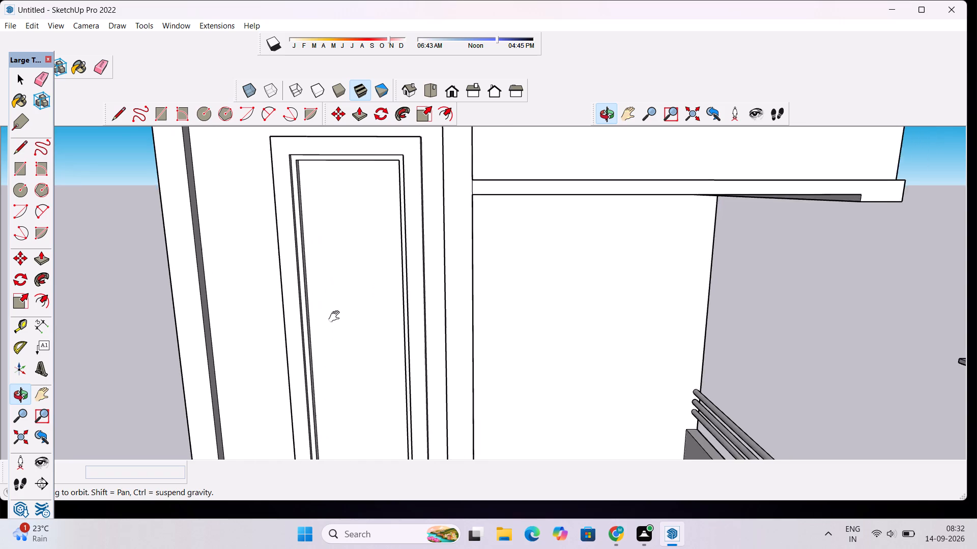
shift+drag(336, 317, 336, 317)
scroll(332, 301, up, 2)
scroll(332, 301, down, 18)
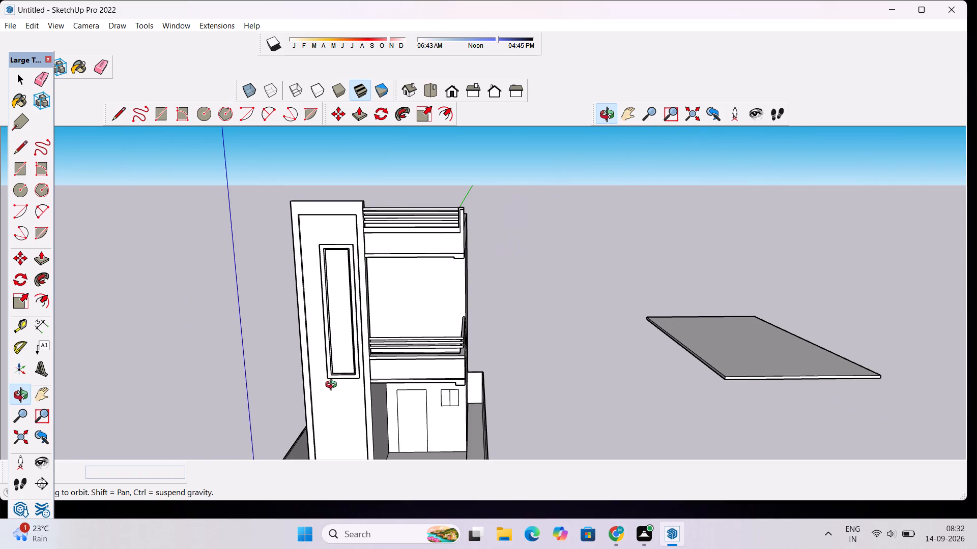
scroll(333, 386, up, 2)
scroll(338, 357, down, 4)
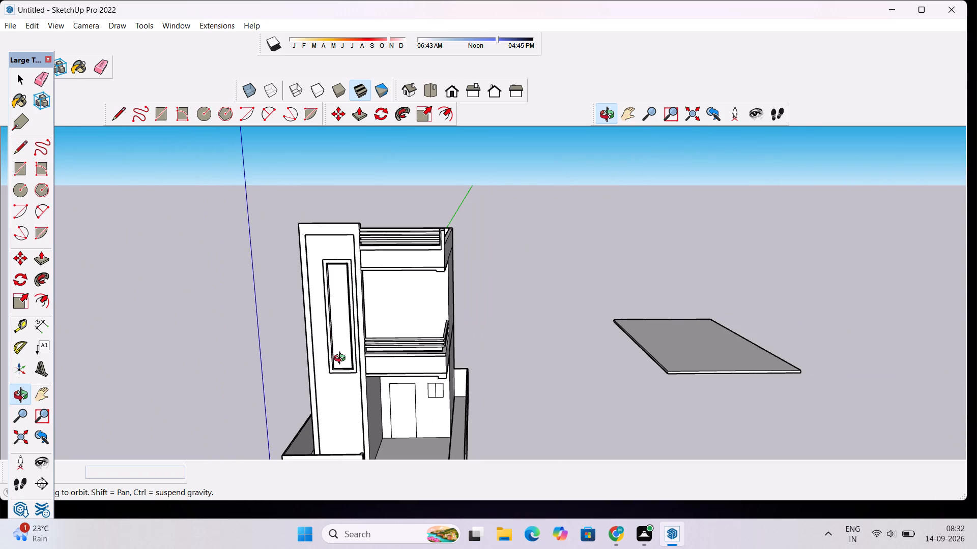
drag(342, 359, 352, 321)
scroll(331, 326, up, 6)
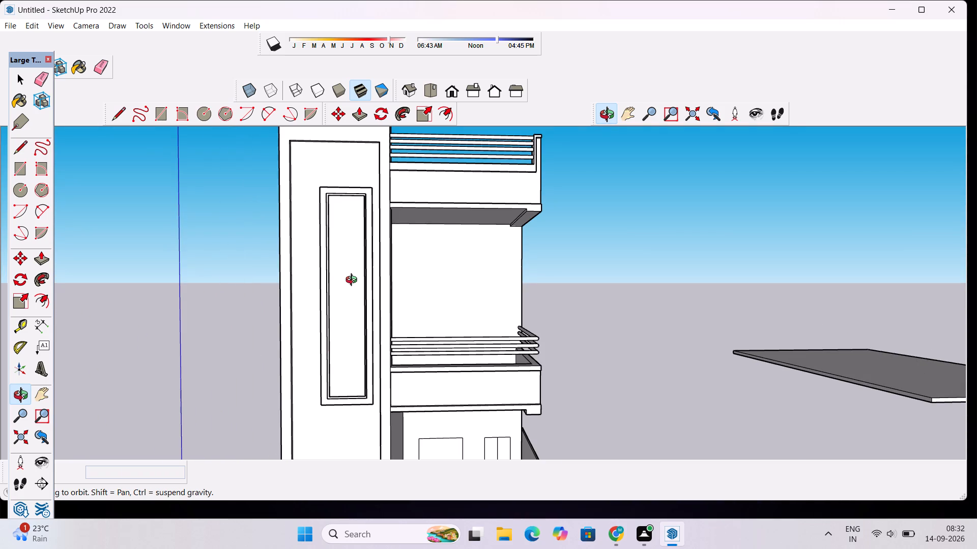
scroll(354, 276, up, 7)
drag(354, 276, 360, 310)
scroll(362, 304, down, 5)
drag(337, 302, 369, 292)
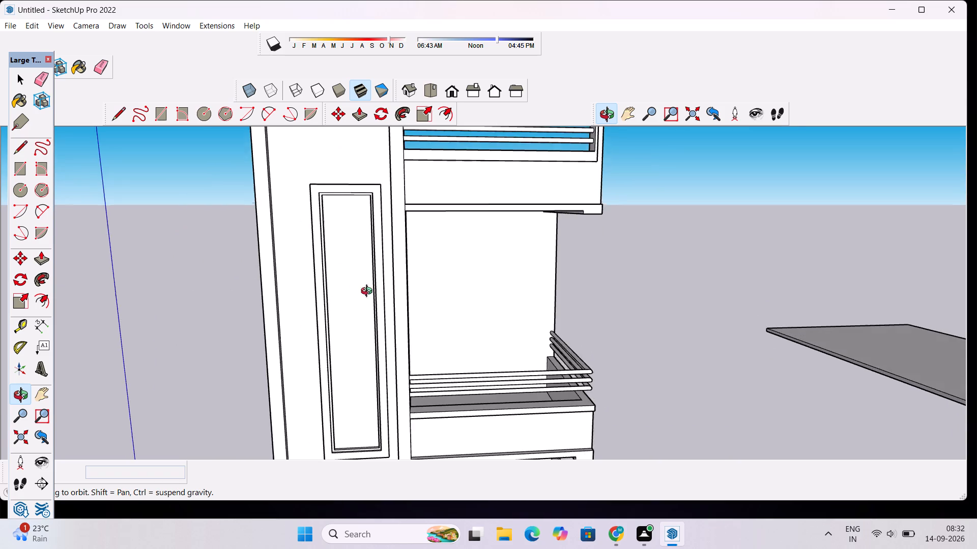
drag(369, 292, 425, 269)
scroll(415, 234, up, 8)
drag(418, 233, 422, 247)
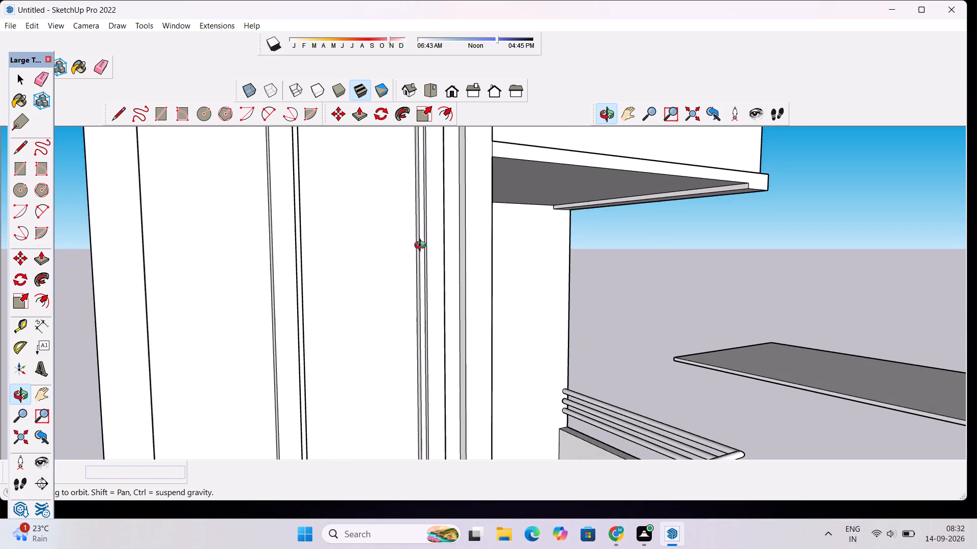
scroll(422, 247, down, 4)
drag(470, 284, 420, 268)
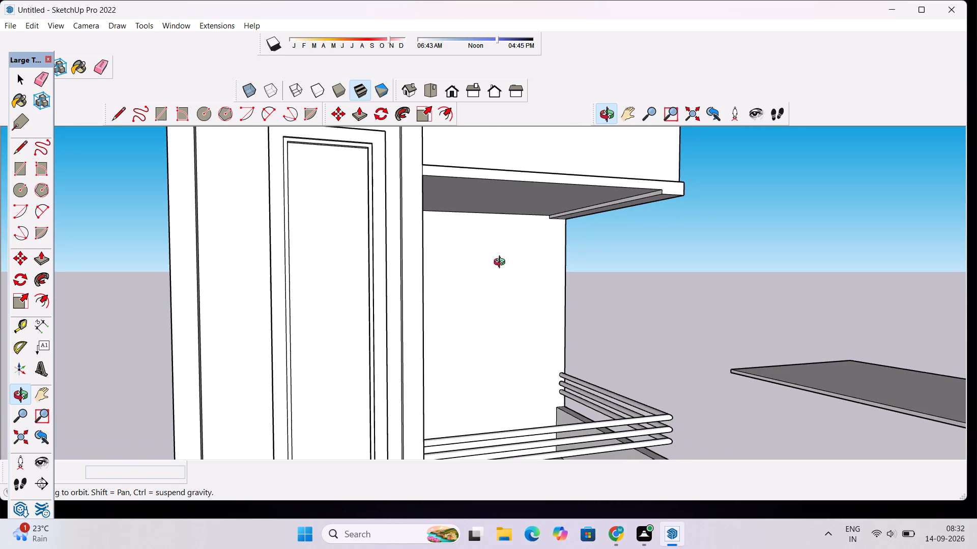
drag(525, 278, 445, 267)
shift+drag(320, 232, 407, 276)
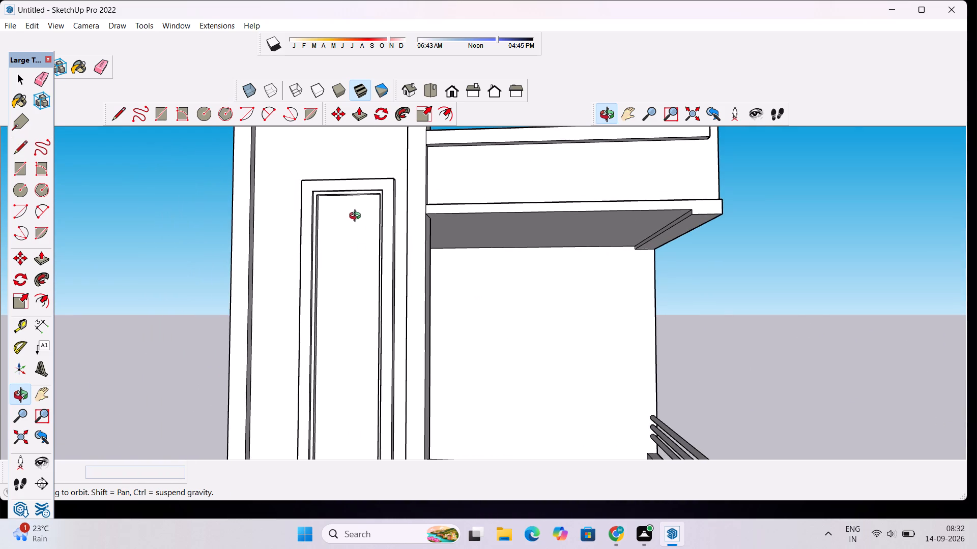
Place a horizontal guide 6' below the top edge of the tall panel's innermost face.
scroll(353, 208, up, 10)
key(t)
scroll(334, 194, up, 3)
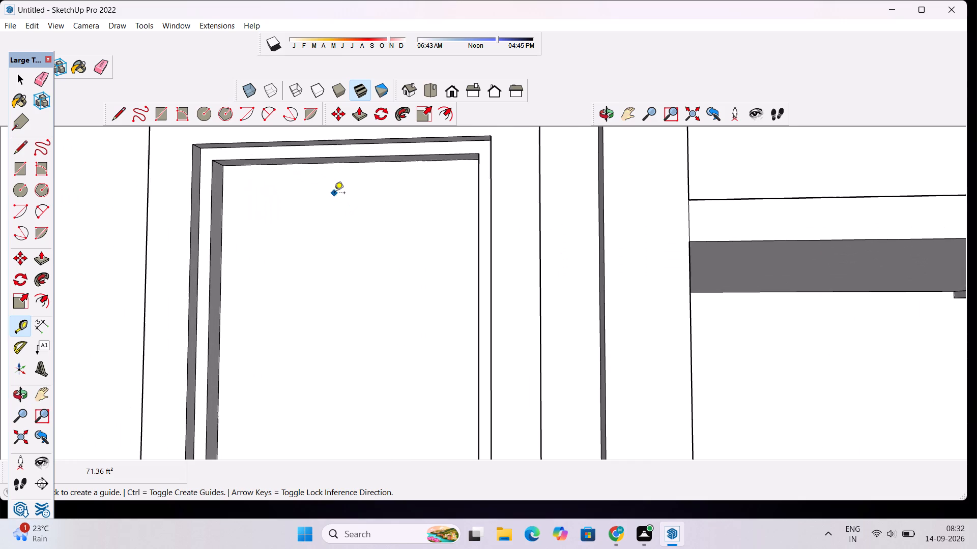
scroll(334, 194, up, 1)
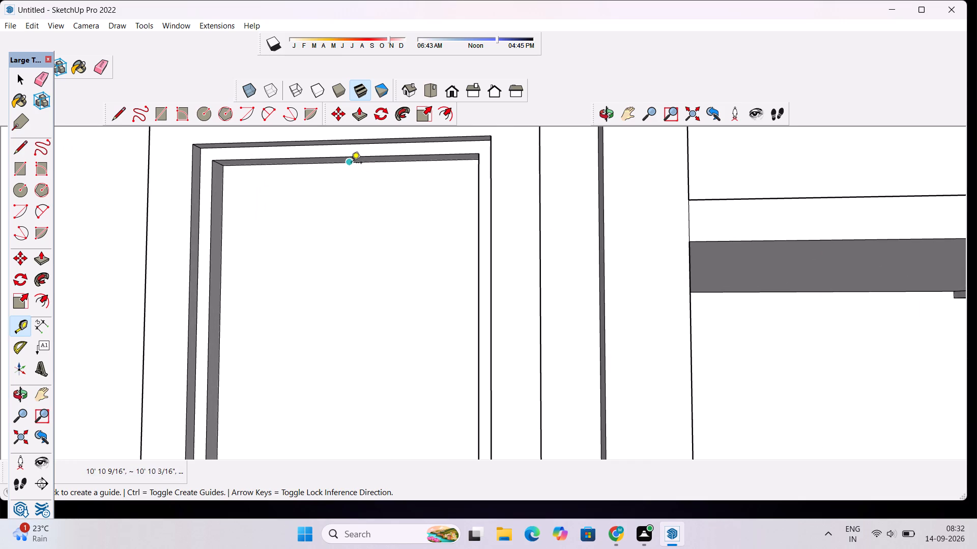
click(351, 164)
scroll(351, 191, down, 20)
scroll(351, 191, down, 1)
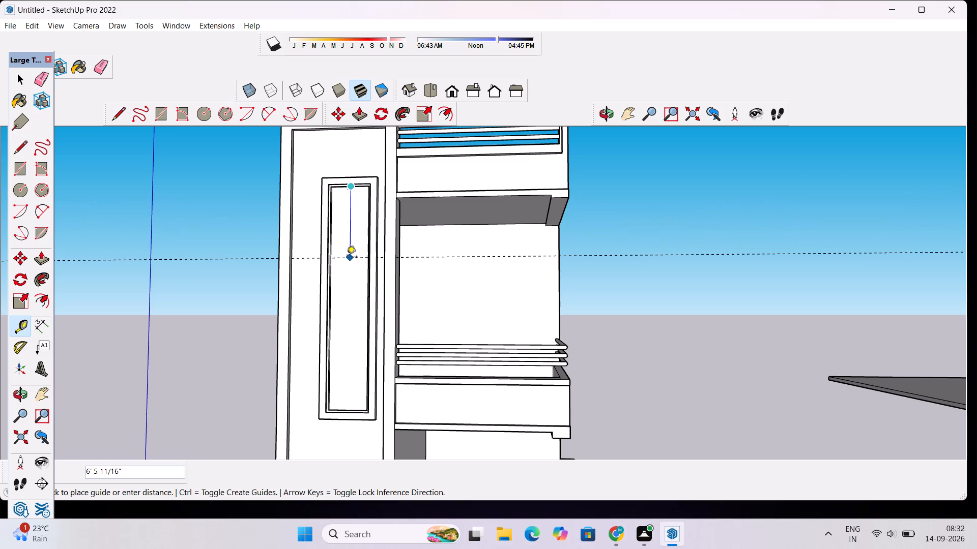
text(6')
key(Return)
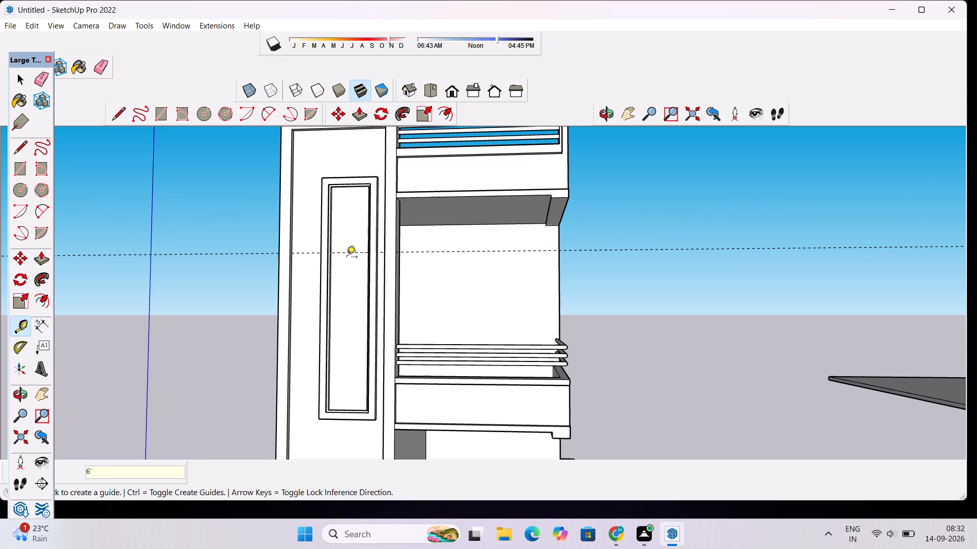
Place a second horizontal guide 3" below the first guide across the tall panel.
scroll(347, 258, up, 4)
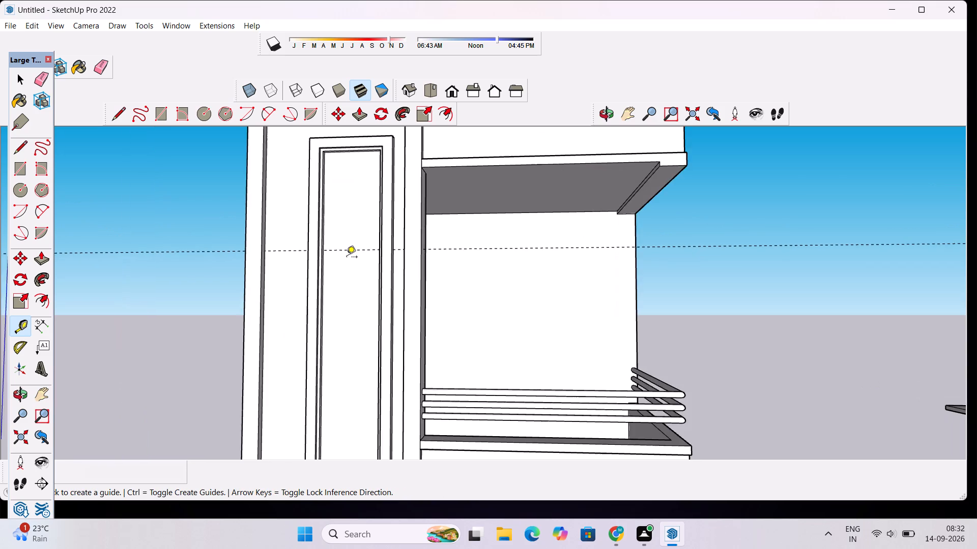
scroll(358, 221, up, 6)
click(375, 275)
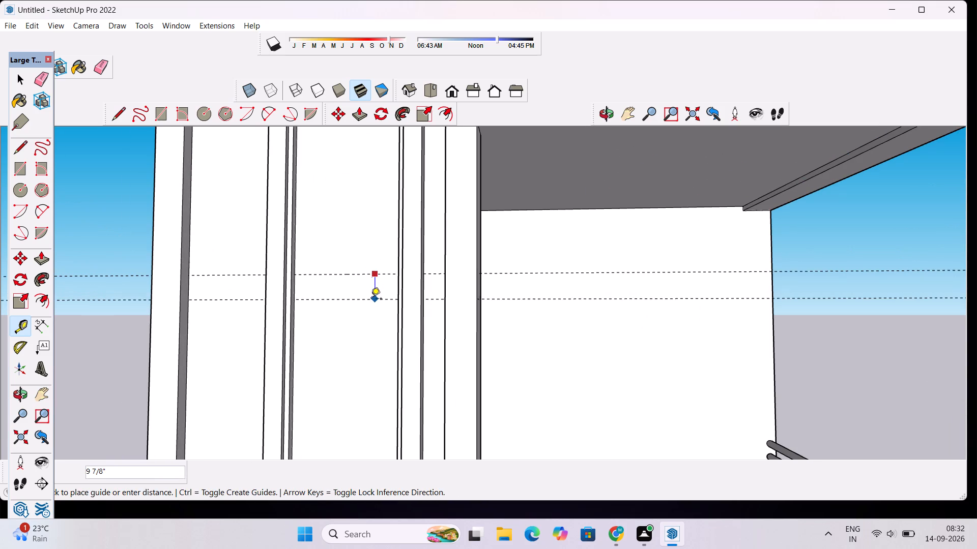
text(3")
key(Return)
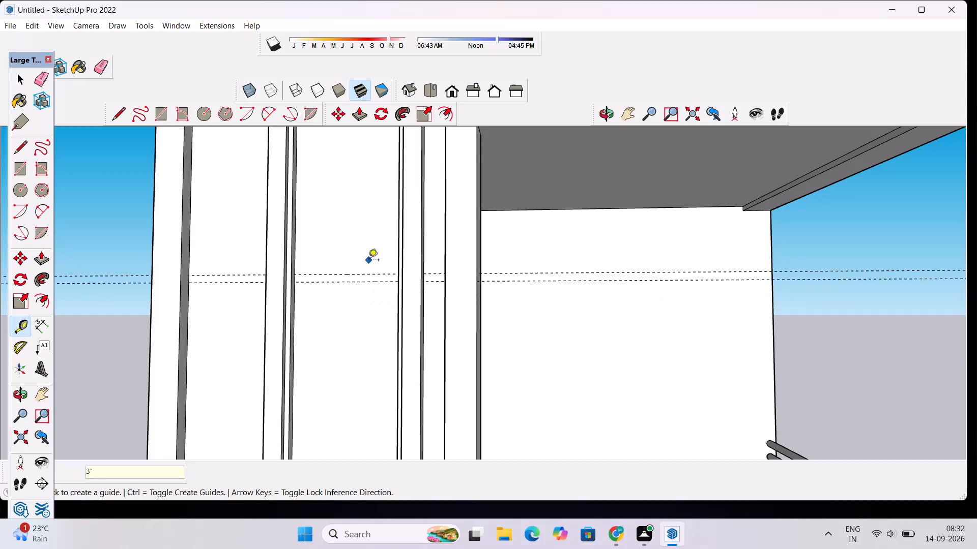
Place a horizontal guide 6' below the lower guide of the pair across the tall panel.
click(324, 285)
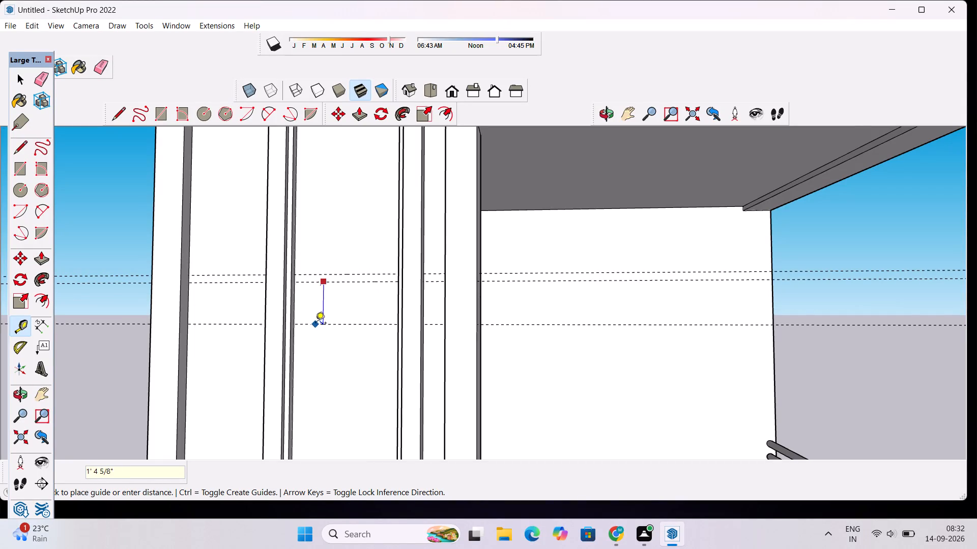
scroll(315, 324, down, 12)
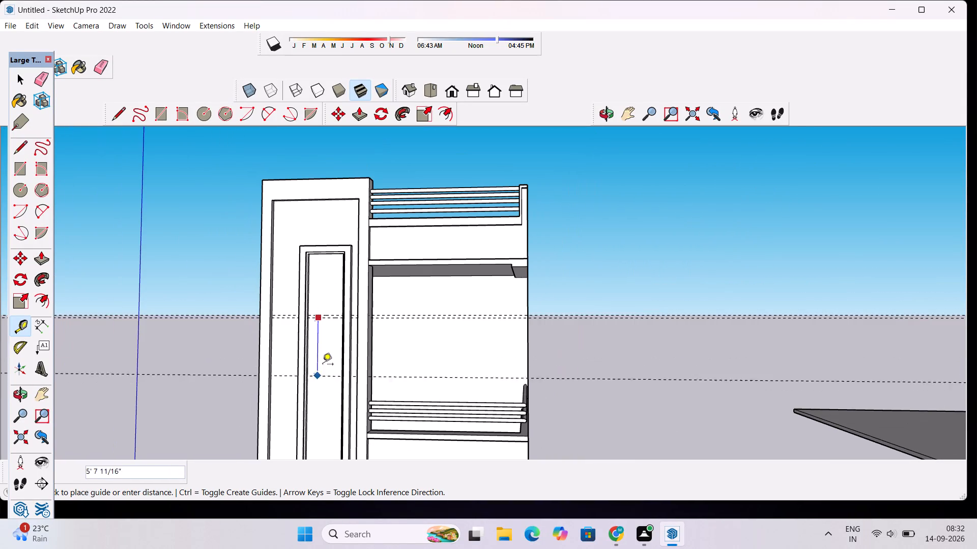
scroll(323, 363, down, 3)
scroll(323, 400, up, 5)
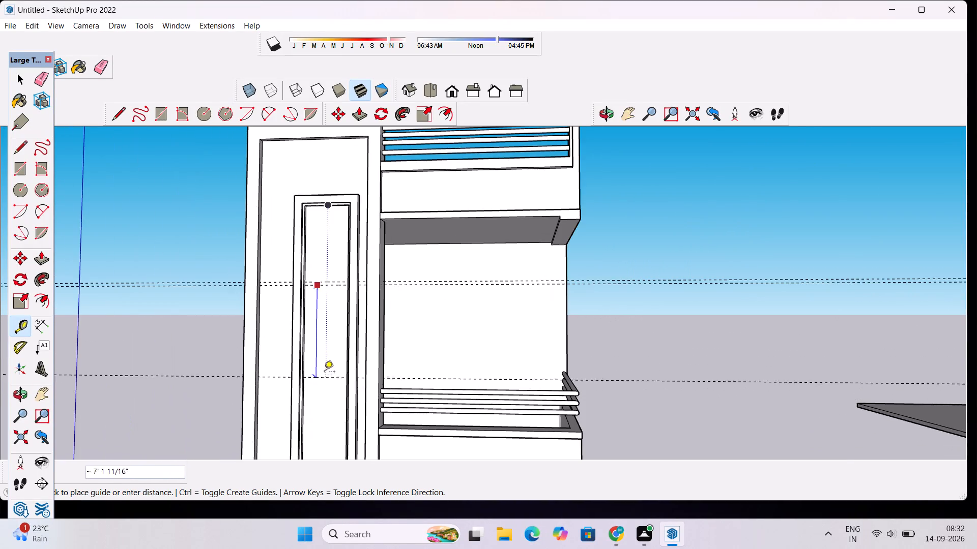
scroll(324, 371, down, 5)
scroll(330, 365, up, 2)
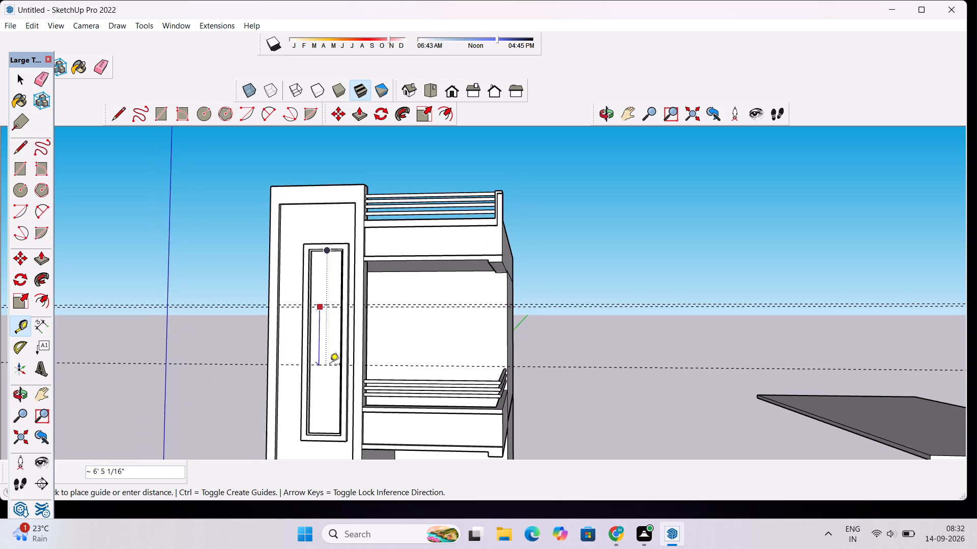
text(6')
key(Return)
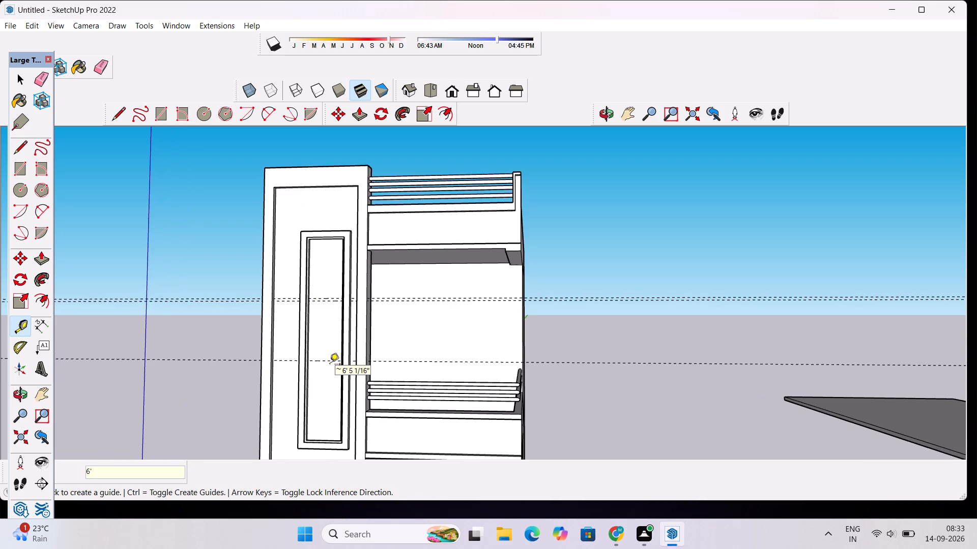
Place another horizontal guide 3" below the lowest guide on the tall panel.
scroll(330, 365, down, 2)
scroll(327, 362, up, 7)
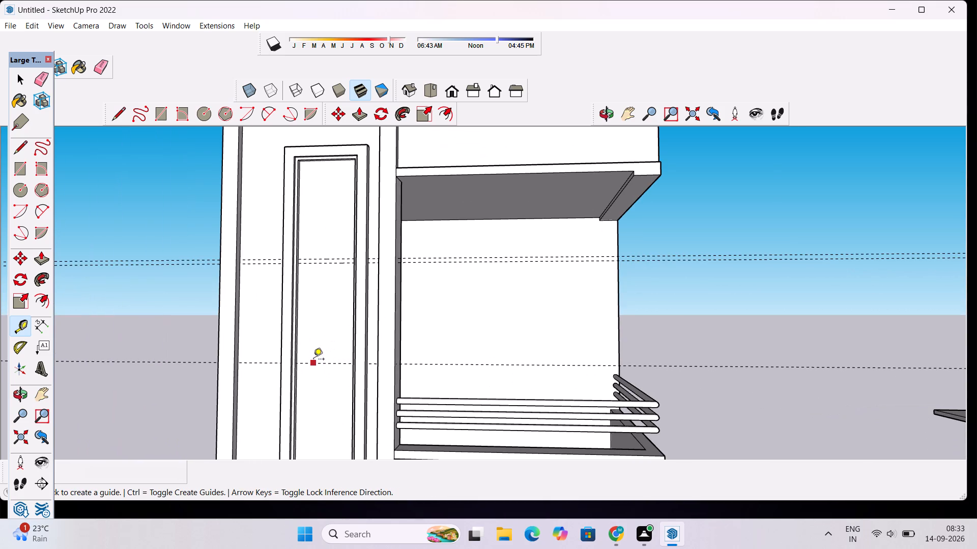
click(313, 360)
text(3")
key(Return)
Draw a 3" by 3' 6 9/16" rectangle between the lower pair of guides, spanning the full width of the panel's innermost face.
scroll(382, 385, up, 4)
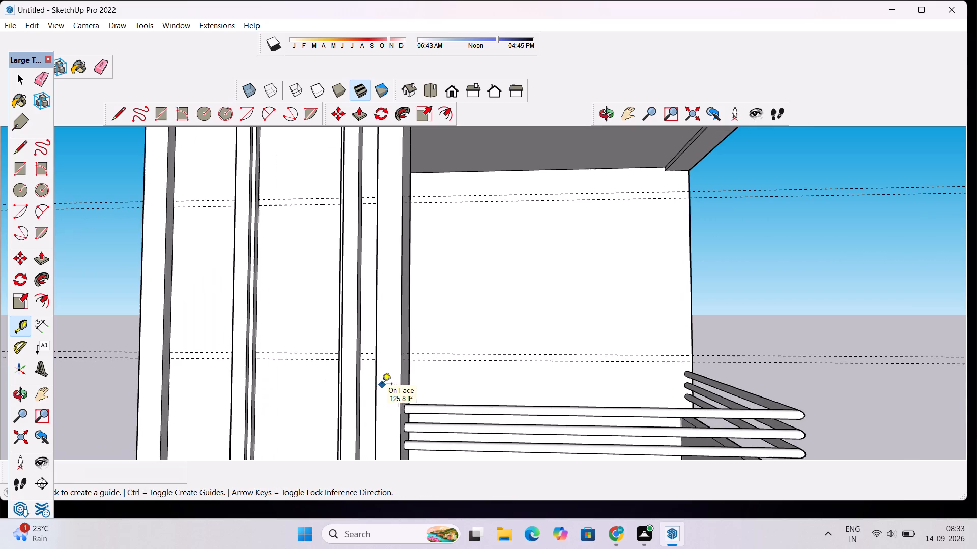
scroll(258, 360, up, 5)
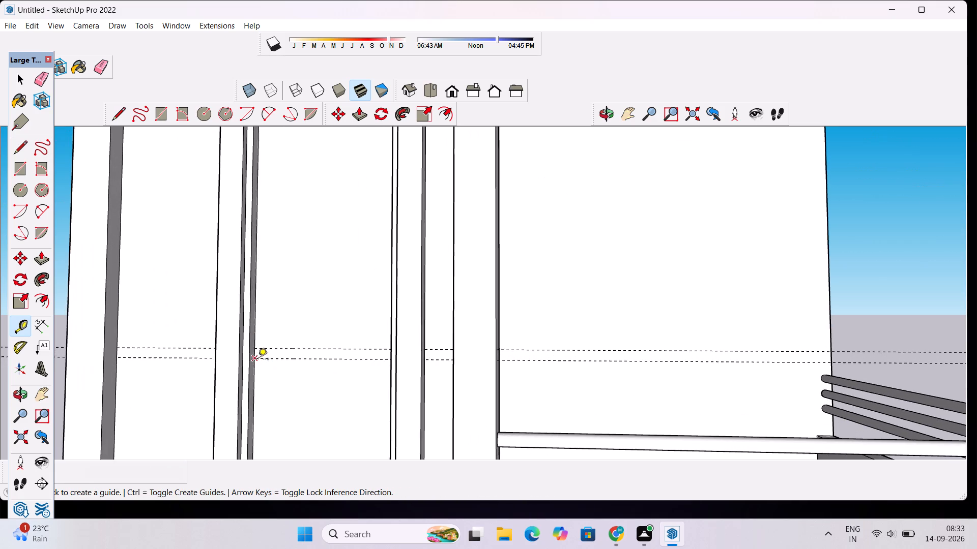
key(r)
scroll(258, 351, up, 7)
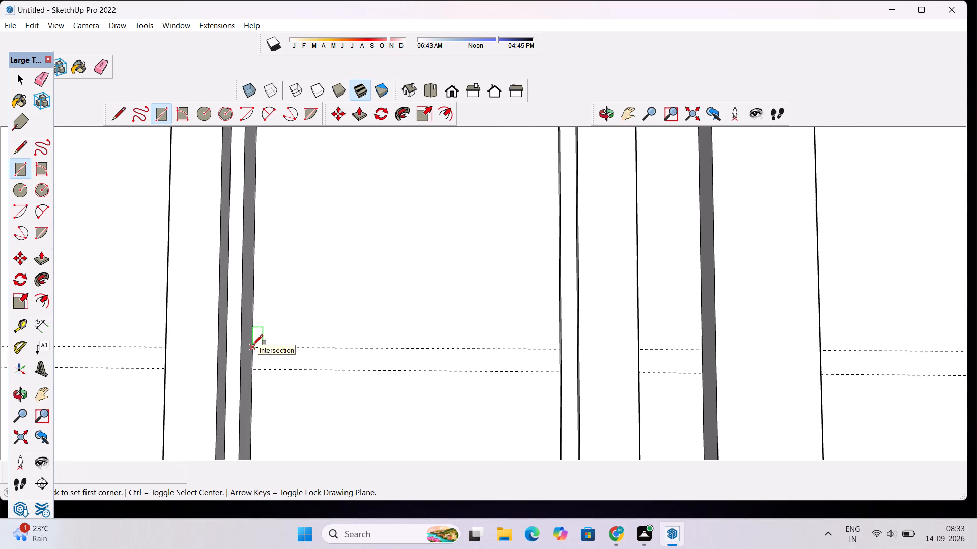
scroll(253, 345, up, 1)
click(253, 345)
scroll(406, 388, up, 5)
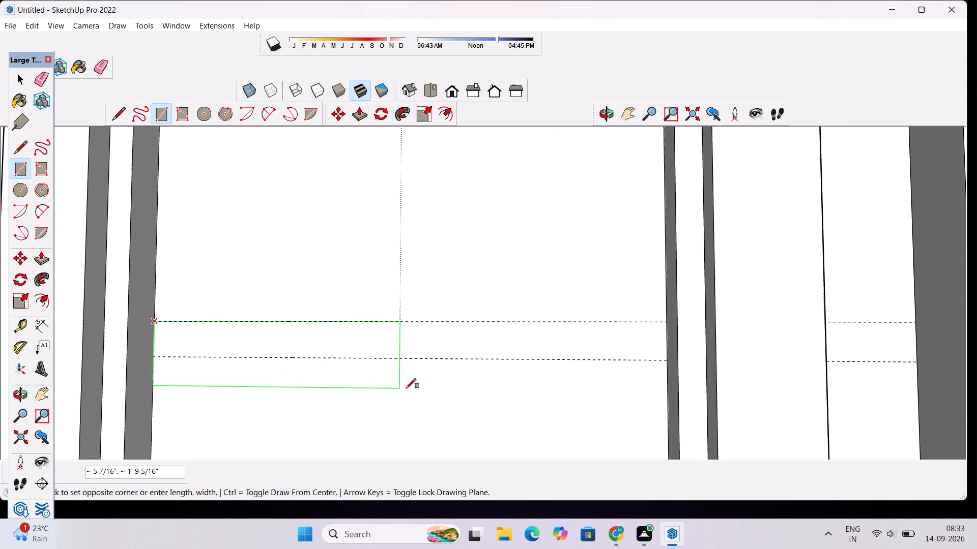
click(666, 360)
Draw a 3" high rectangle between the upper pair of guides, spanning the full width of the panel's innermost face.
scroll(594, 362, down, 12)
scroll(594, 362, up, 1)
scroll(594, 362, down, 14)
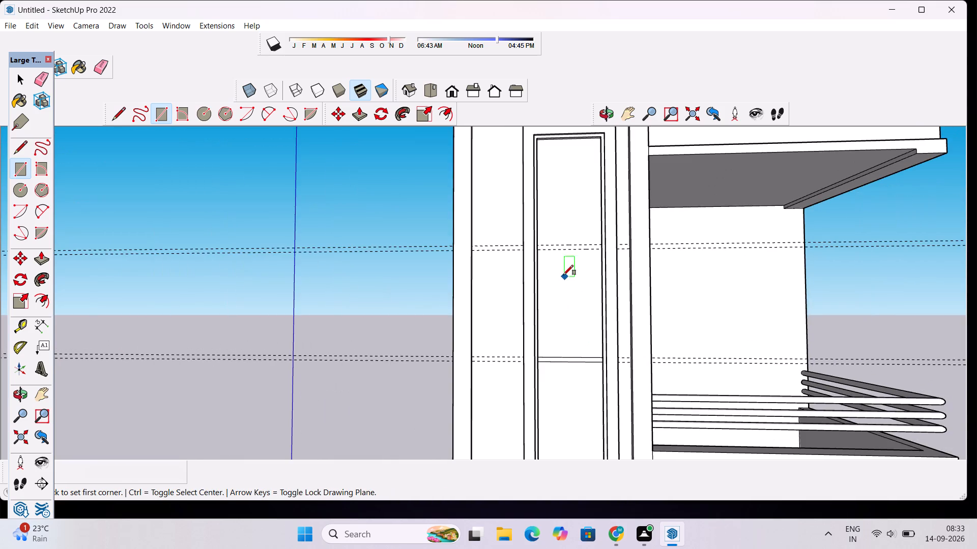
scroll(562, 271, up, 7)
scroll(520, 207, up, 20)
scroll(520, 207, up, 1)
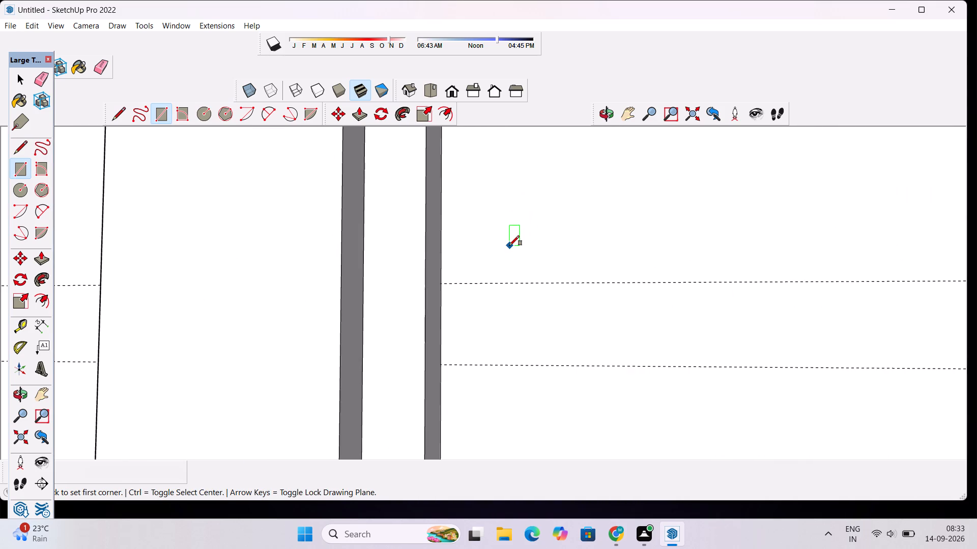
click(442, 284)
scroll(454, 299, down, 11)
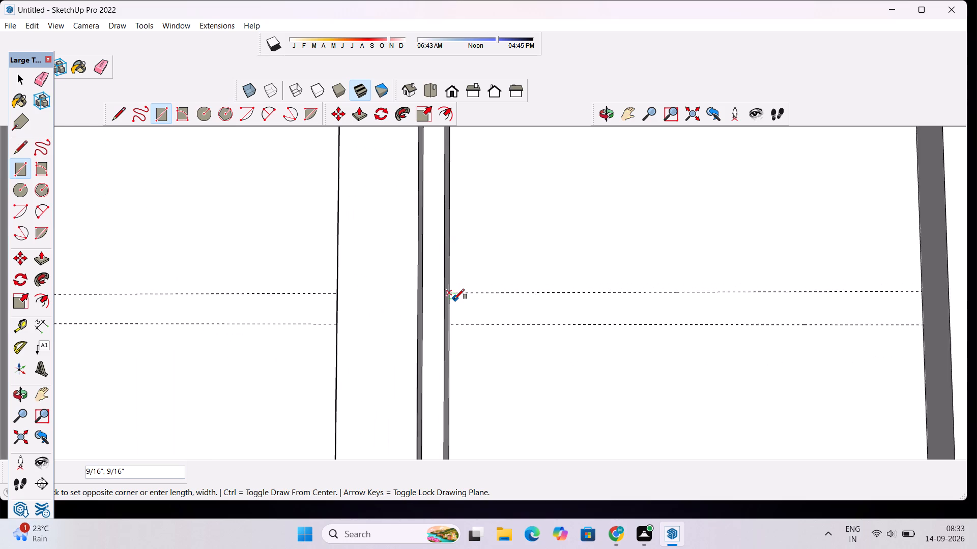
scroll(454, 299, down, 8)
scroll(567, 324, up, 5)
scroll(669, 300, up, 11)
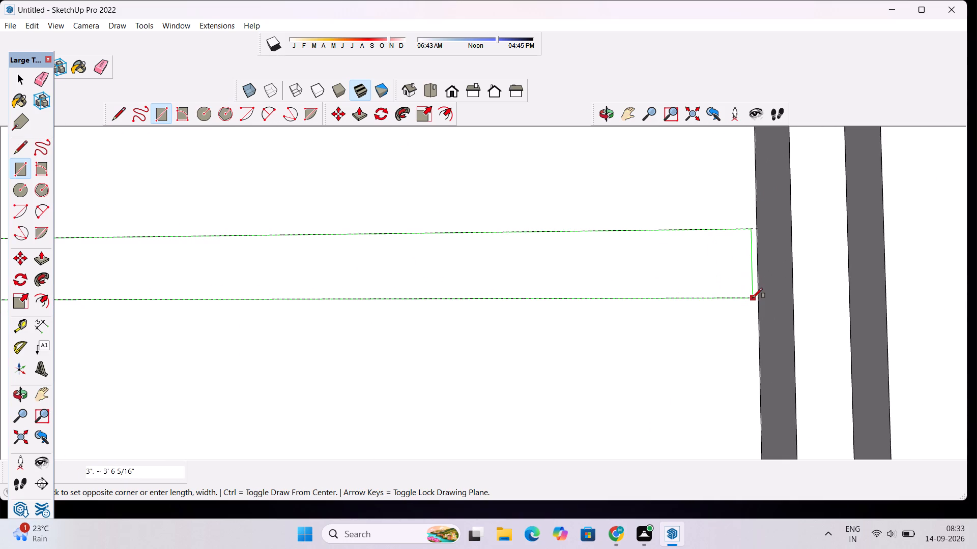
click(759, 298)
scroll(468, 254, down, 18)
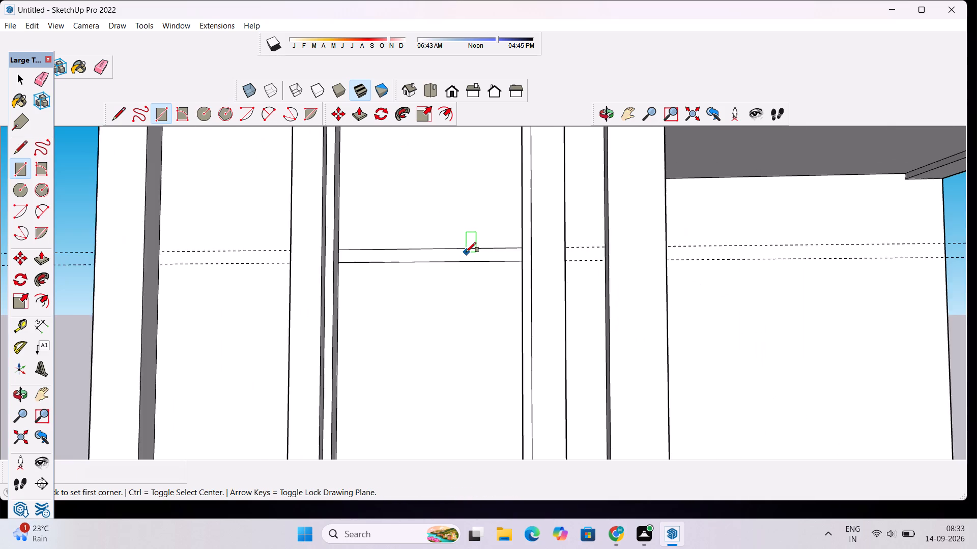
Erase the two pairs of horizontal guides crossing the tall panel and the rest of the front.
scroll(466, 252, down, 5)
key(space)
key(e)
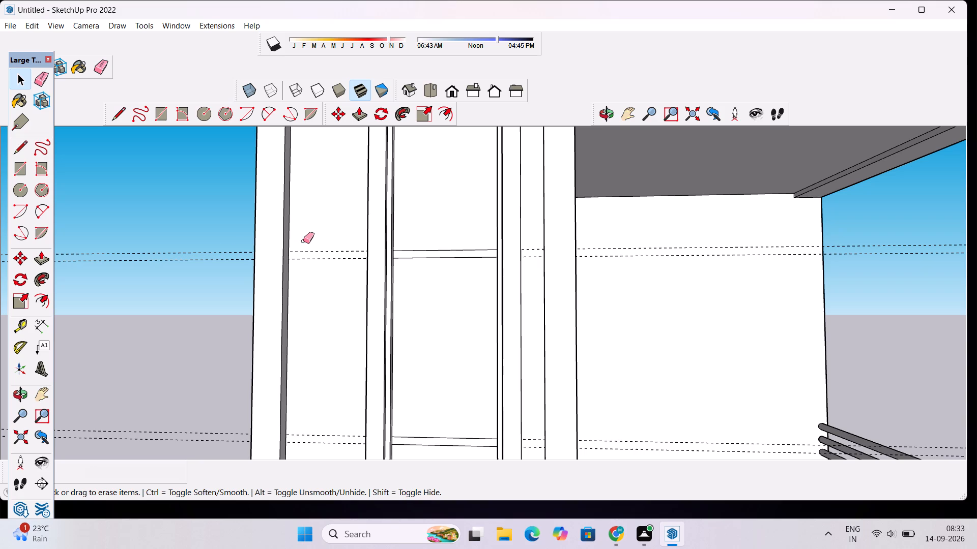
drag(218, 234, 218, 261)
scroll(203, 216, down, 6)
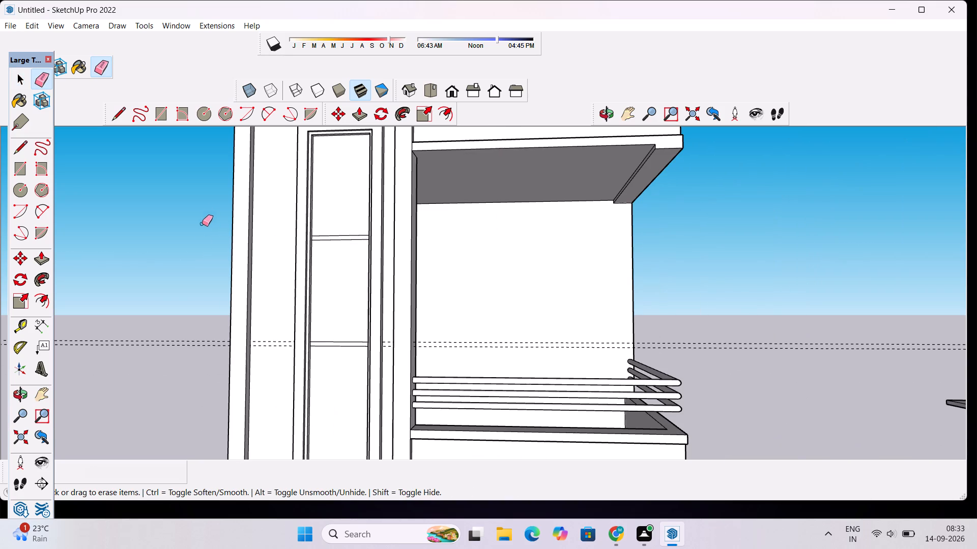
drag(171, 288, 171, 341)
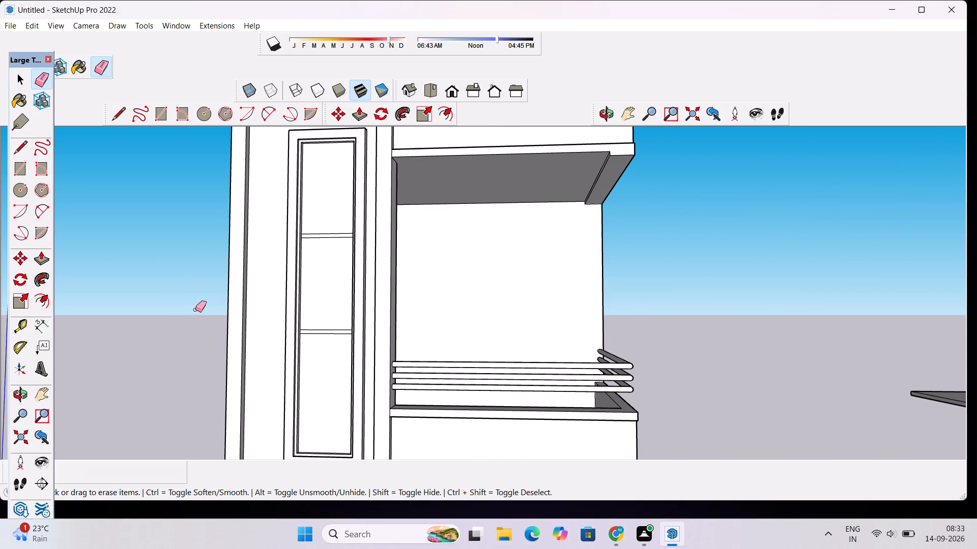
Push/Pull the upper horizontal band of the tall panel outward 5" to meet the surrounding inner frame.
key(space)
scroll(282, 254, up, 3)
scroll(334, 224, up, 3)
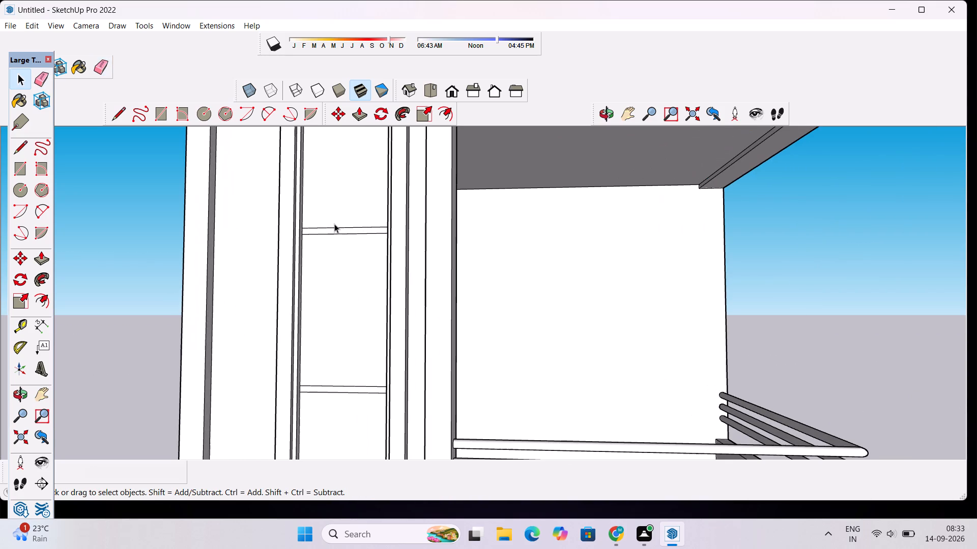
scroll(370, 244, up, 5)
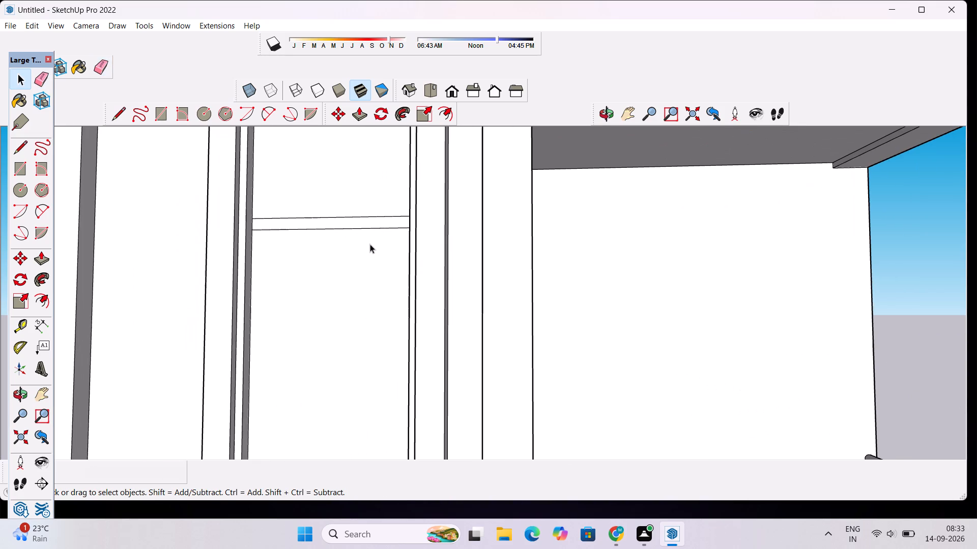
key(p)
click(377, 223)
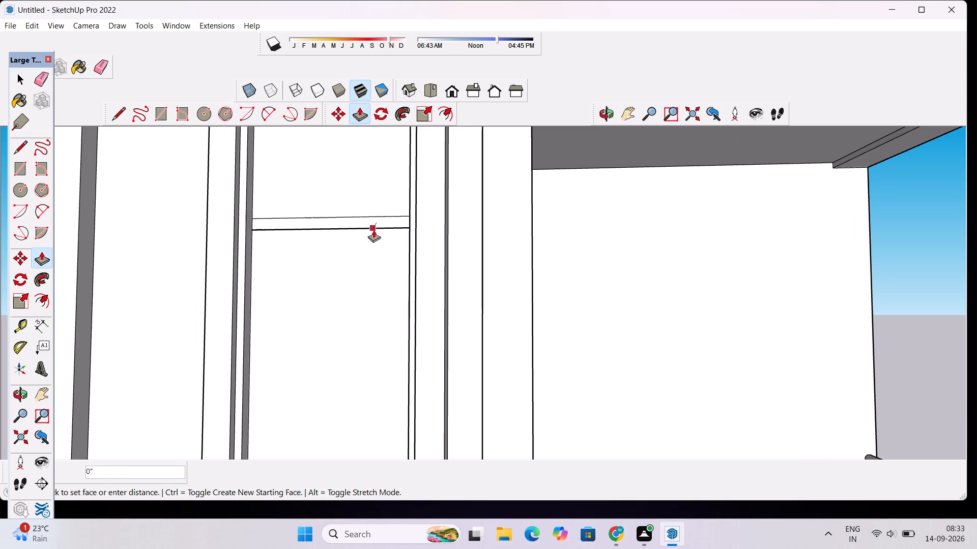
click(415, 182)
Push/Pull the lower horizontal band of the tall panel outward 3" to the inner frame's edge.
scroll(388, 153, down, 6)
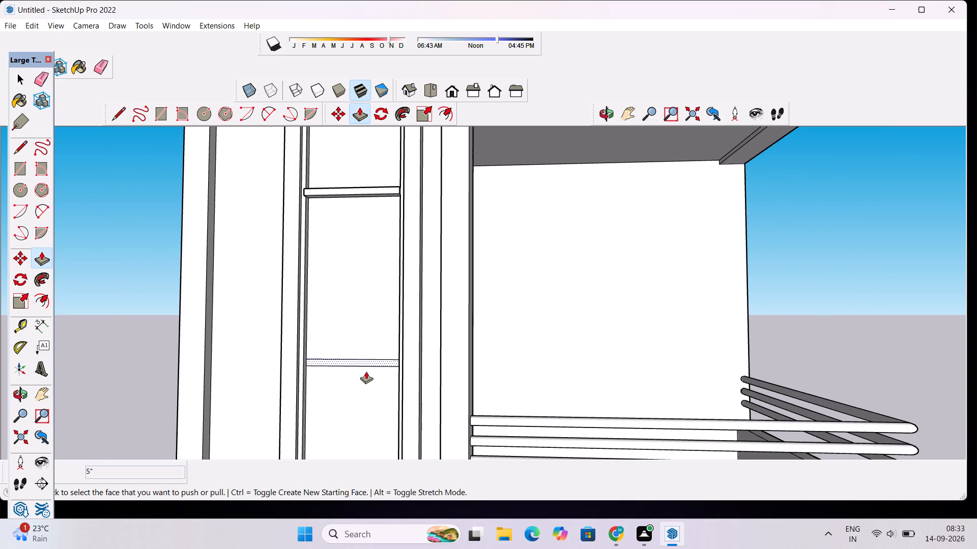
click(389, 360)
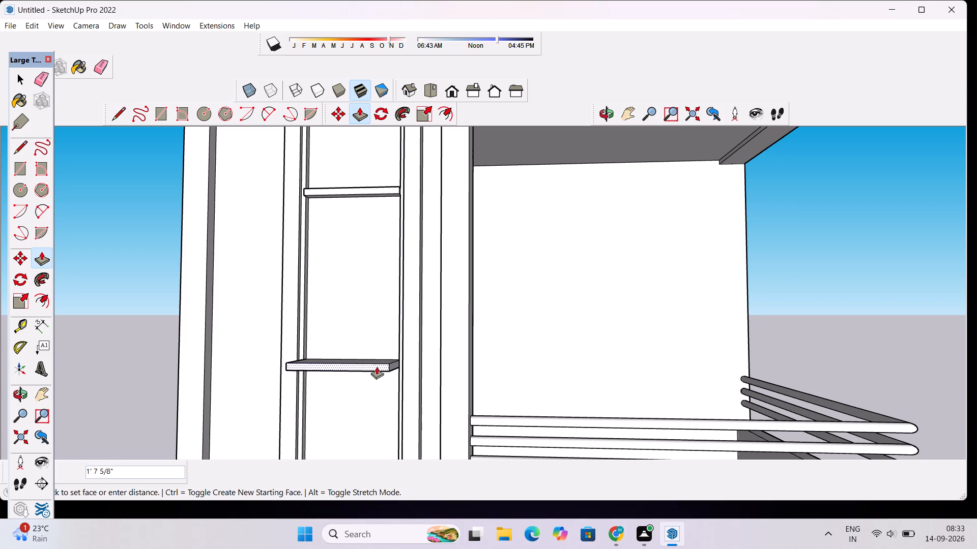
scroll(395, 354, up, 10)
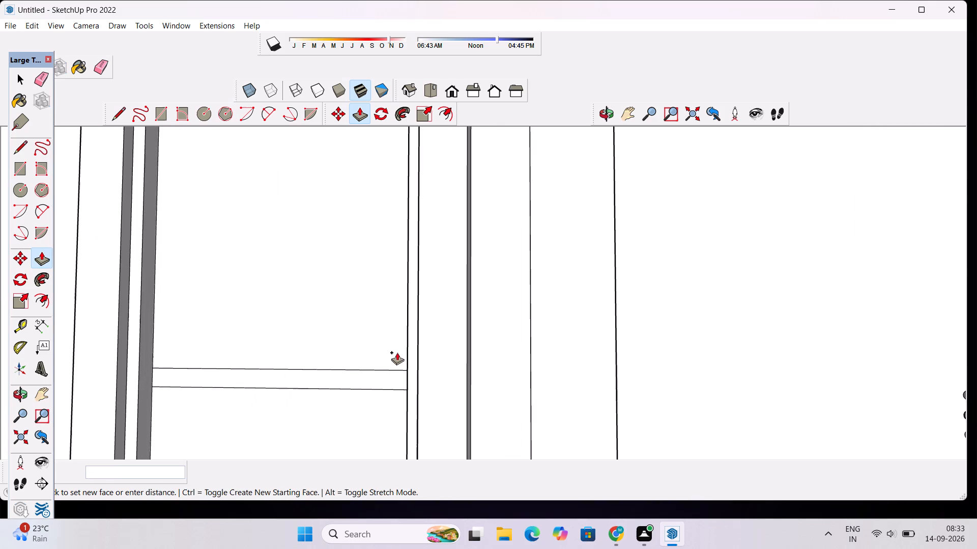
click(414, 331)
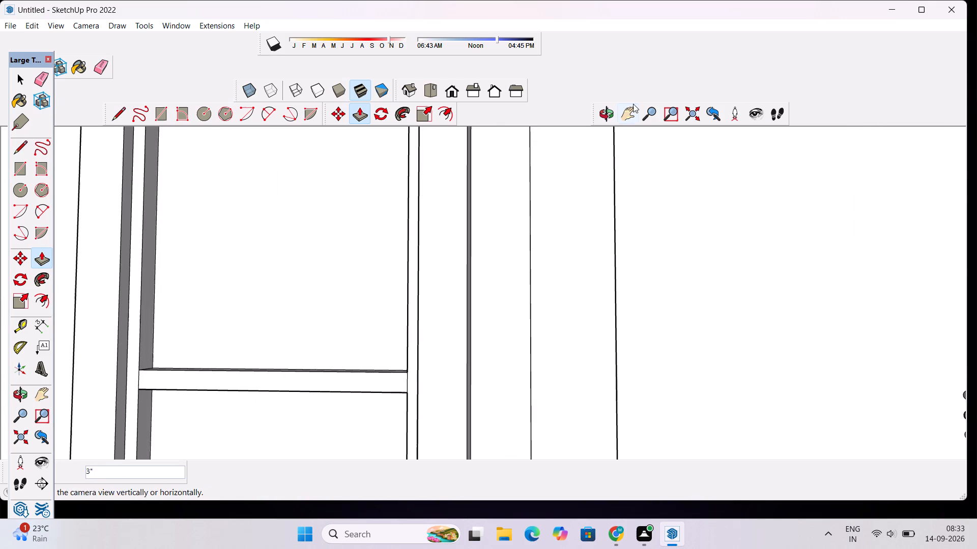
Examine the house's front from several angles, including the tall panel's bands and the undersides of the balcony and top slab.
click(607, 117)
drag(631, 147, 309, 143)
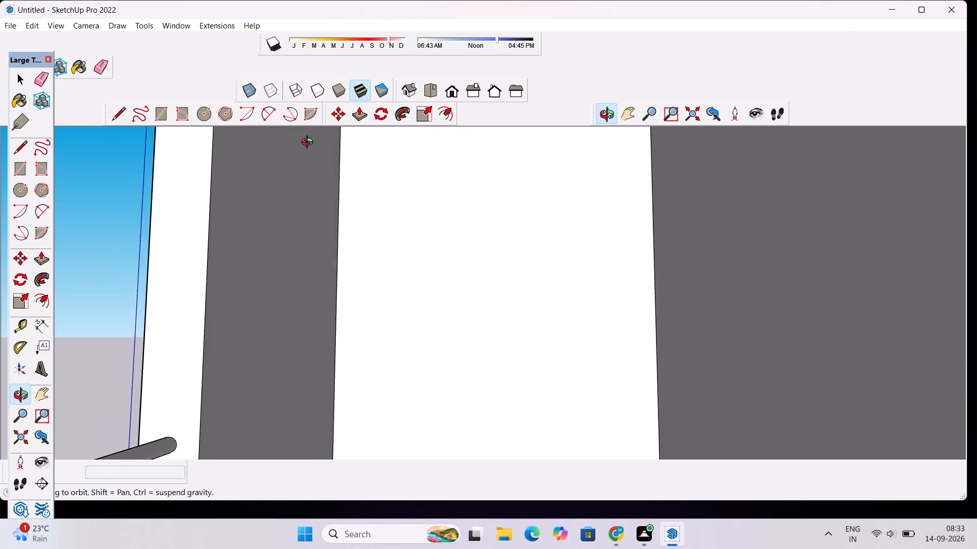
drag(309, 143, 306, 160)
scroll(305, 160, down, 15)
drag(280, 170, 405, 185)
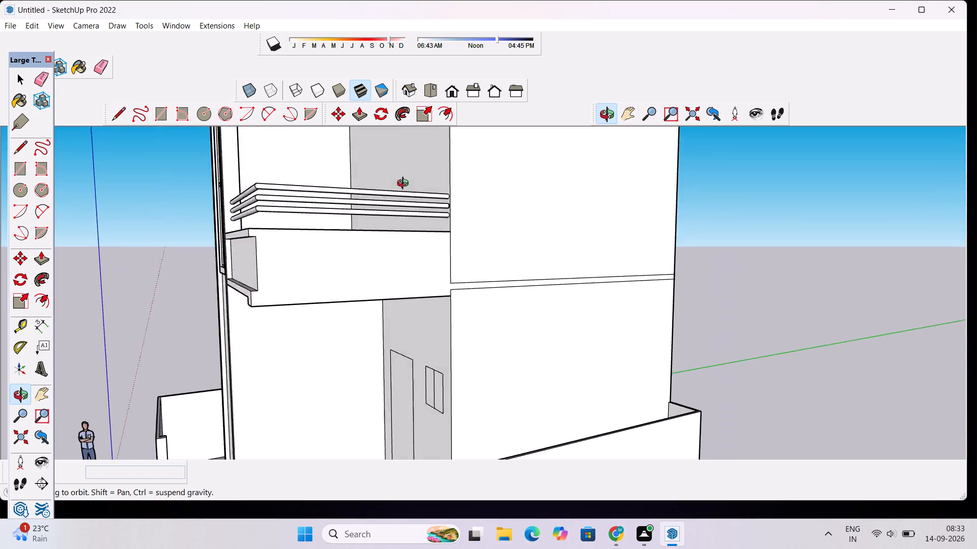
drag(405, 185, 586, 157)
scroll(356, 168, down, 6)
drag(334, 182, 417, 211)
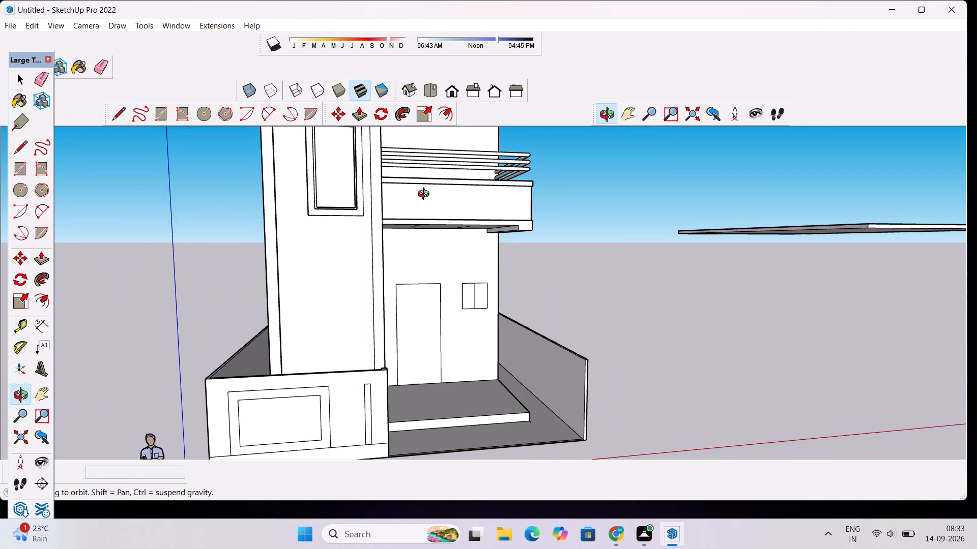
scroll(425, 189, down, 6)
shift+drag(442, 193, 369, 254)
scroll(400, 192, up, 2)
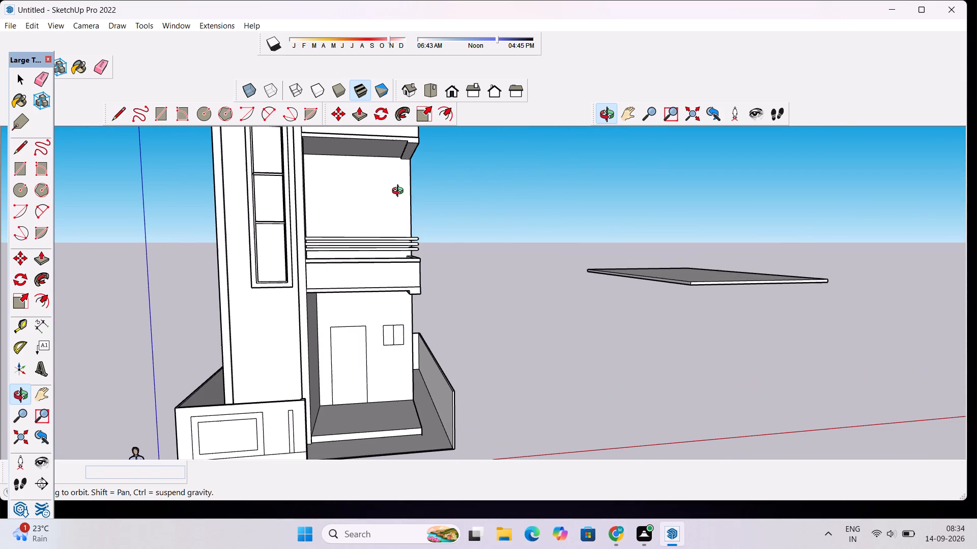
shift+drag(400, 192, 400, 297)
scroll(397, 288, down, 4)
drag(393, 298, 364, 185)
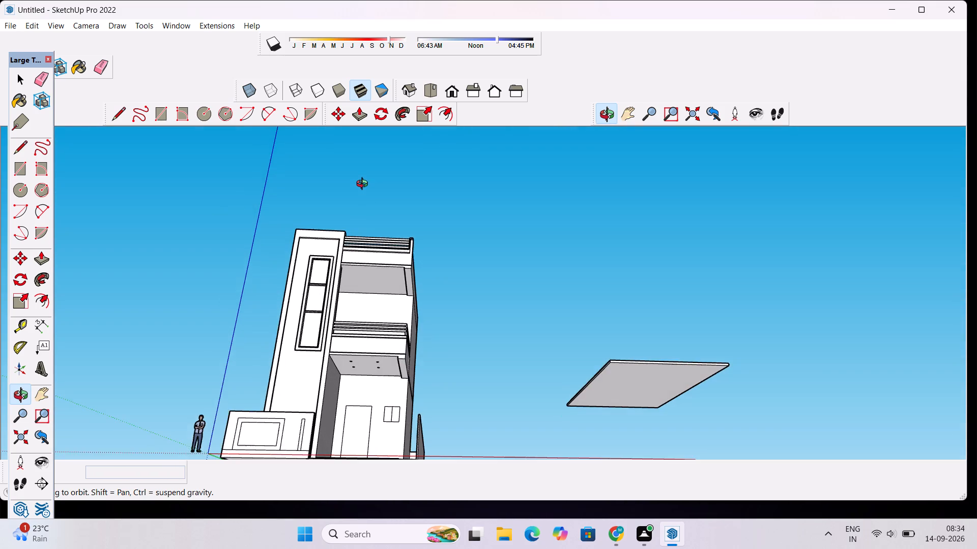
scroll(363, 238, up, 5)
drag(370, 292, 393, 237)
scroll(396, 239, down, 3)
drag(423, 234, 394, 213)
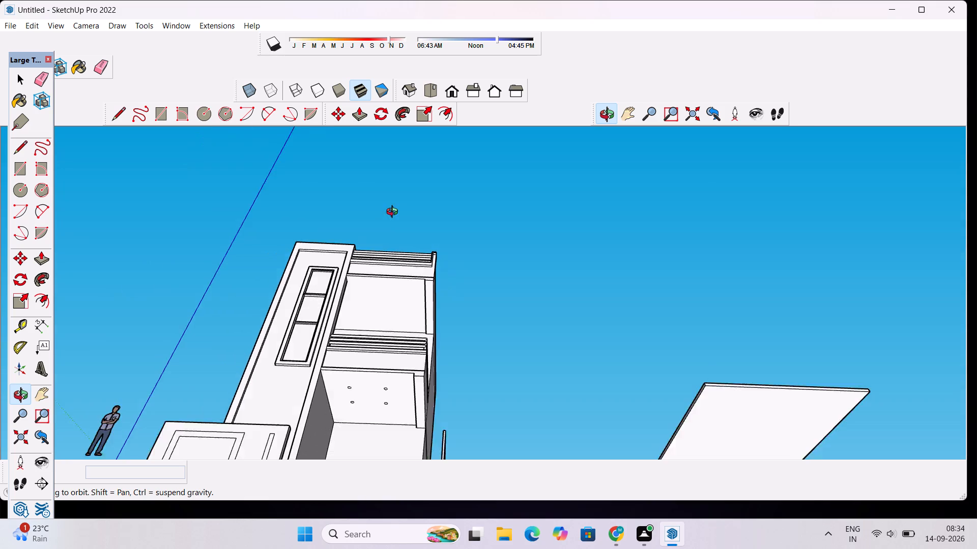
drag(394, 213, 363, 203)
scroll(354, 251, up, 4)
drag(350, 351, 384, 296)
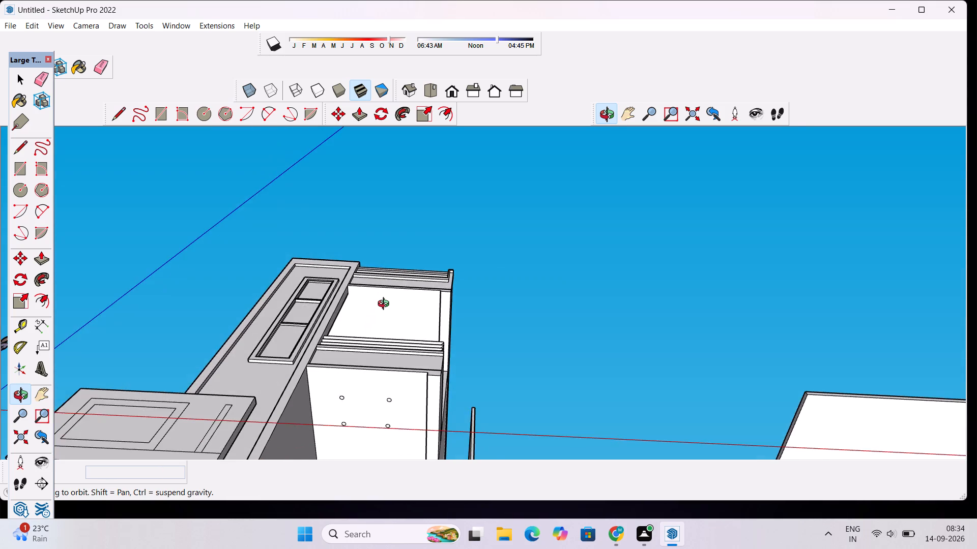
scroll(386, 305, up, 6)
drag(264, 267, 220, 401)
scroll(357, 333, down, 4)
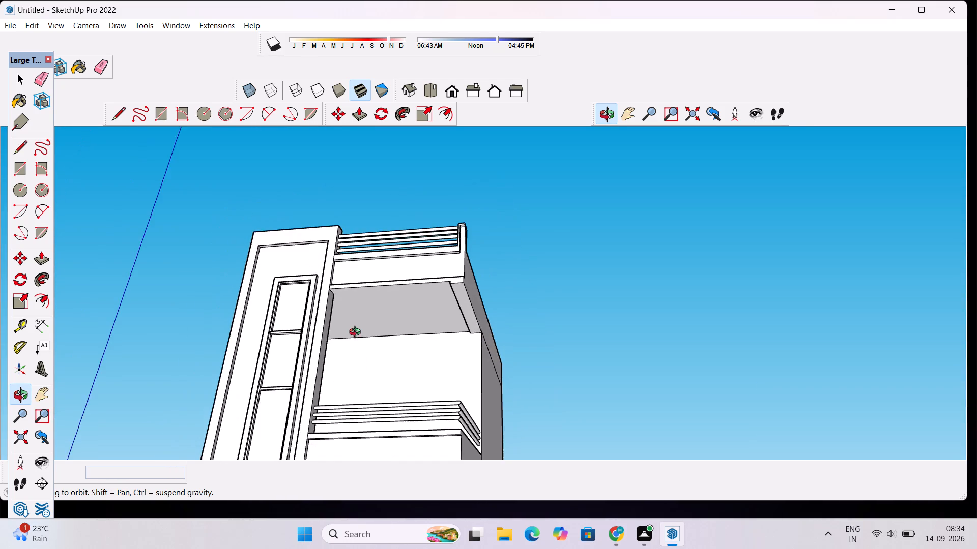
drag(357, 333, 362, 364)
scroll(367, 339, up, 5)
drag(358, 361, 396, 343)
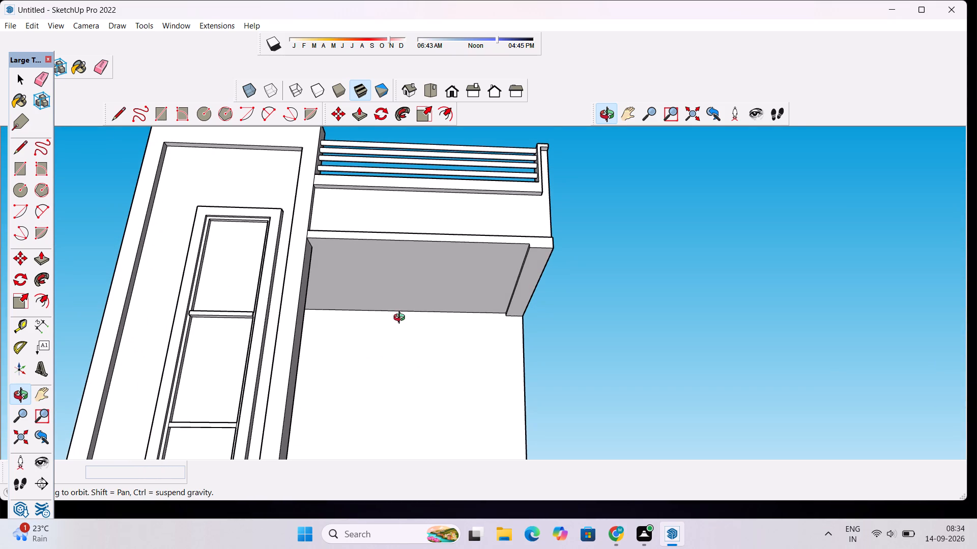
scroll(399, 308, up, 1)
drag(474, 272, 472, 267)
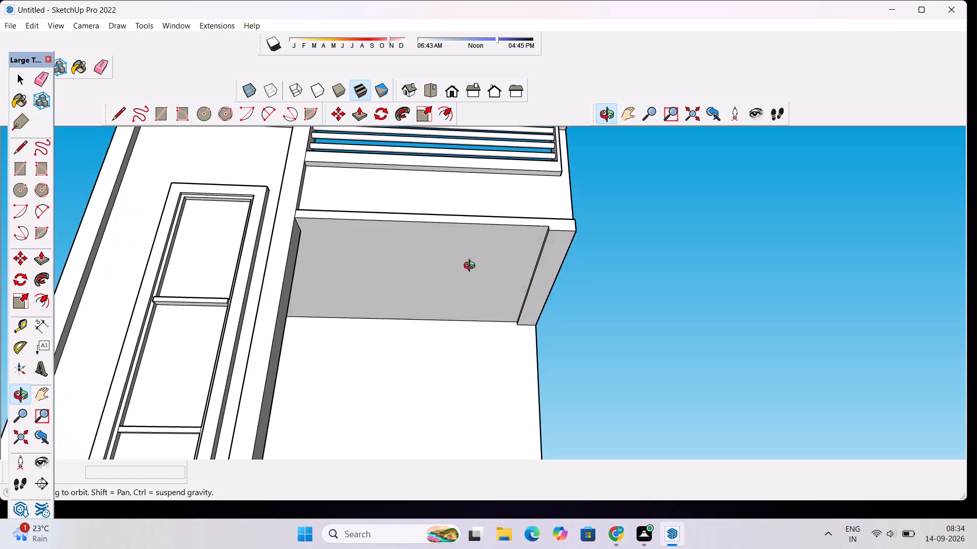
drag(472, 267, 440, 250)
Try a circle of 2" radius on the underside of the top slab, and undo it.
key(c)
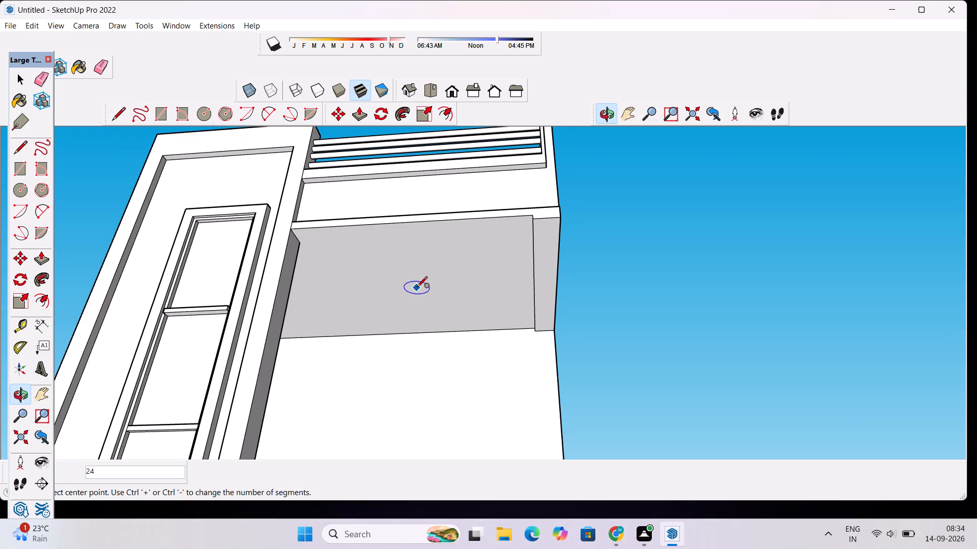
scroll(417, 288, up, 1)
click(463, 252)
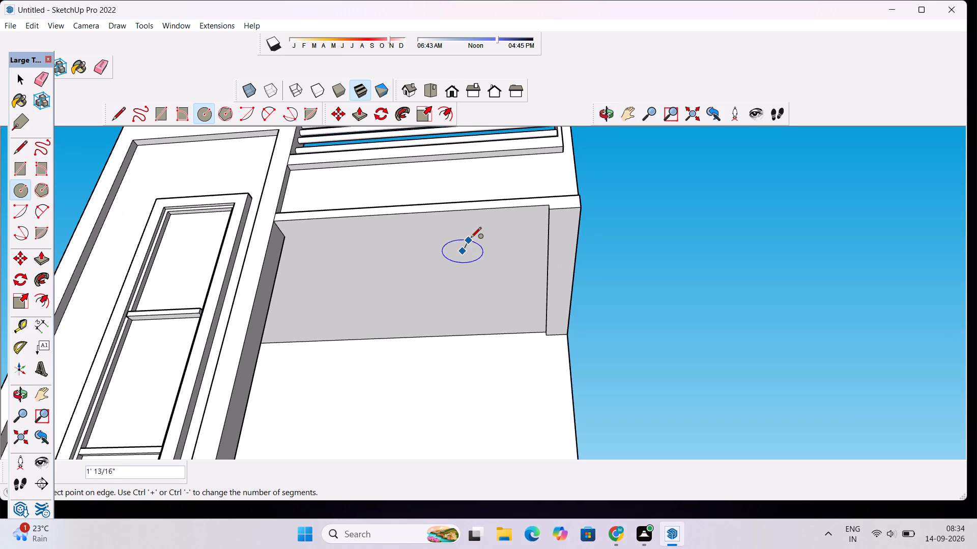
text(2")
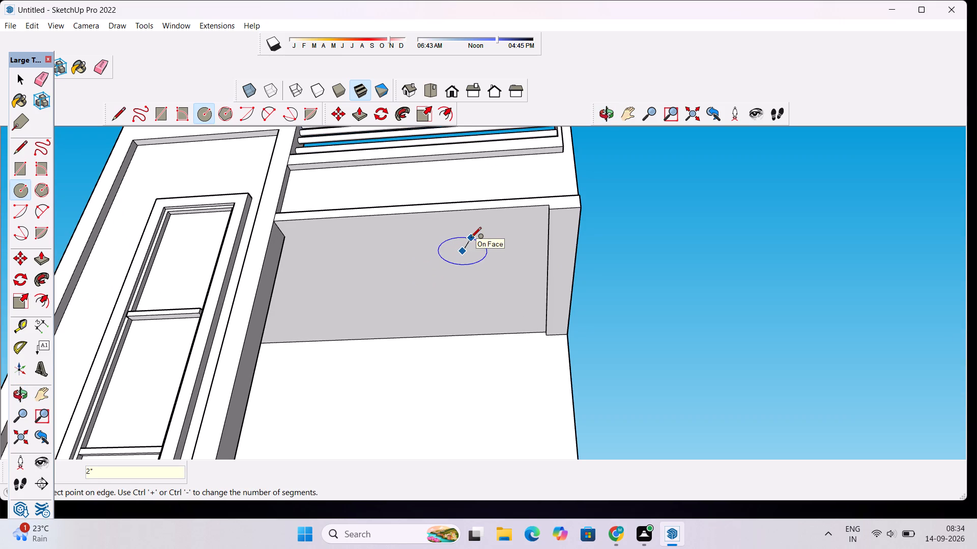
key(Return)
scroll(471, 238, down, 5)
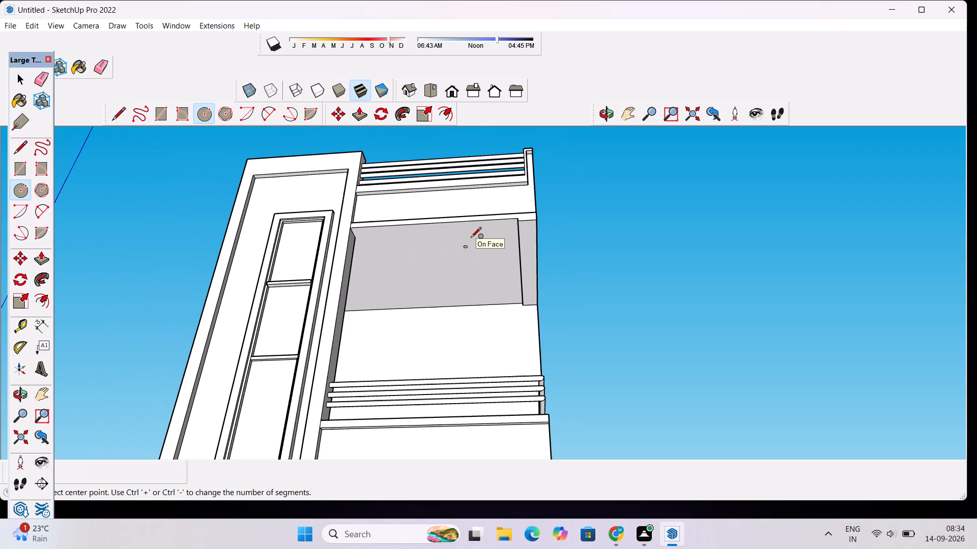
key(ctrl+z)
Draw a circle of 3" radius on the underside of the top slab, near the back wall.
scroll(466, 277, up, 4)
click(471, 295)
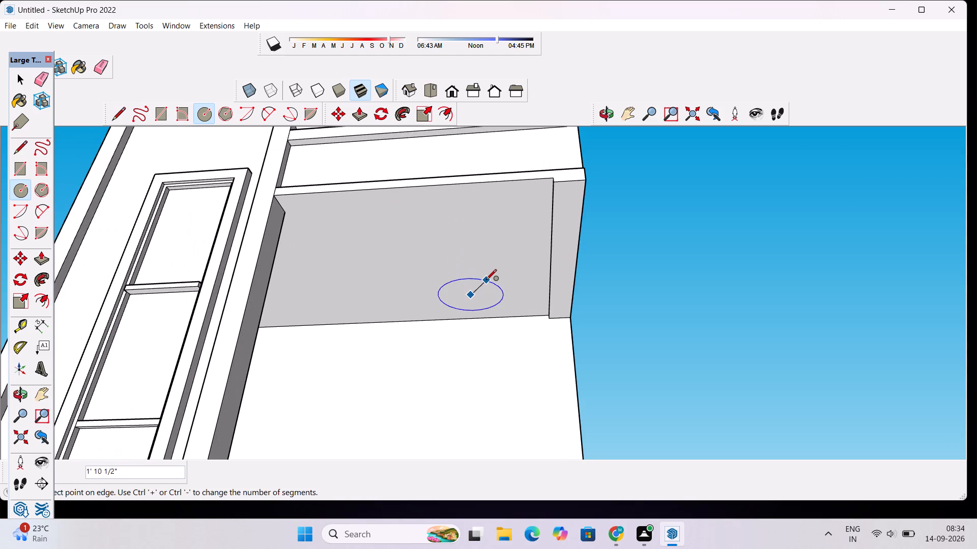
text(3")
key(Return)
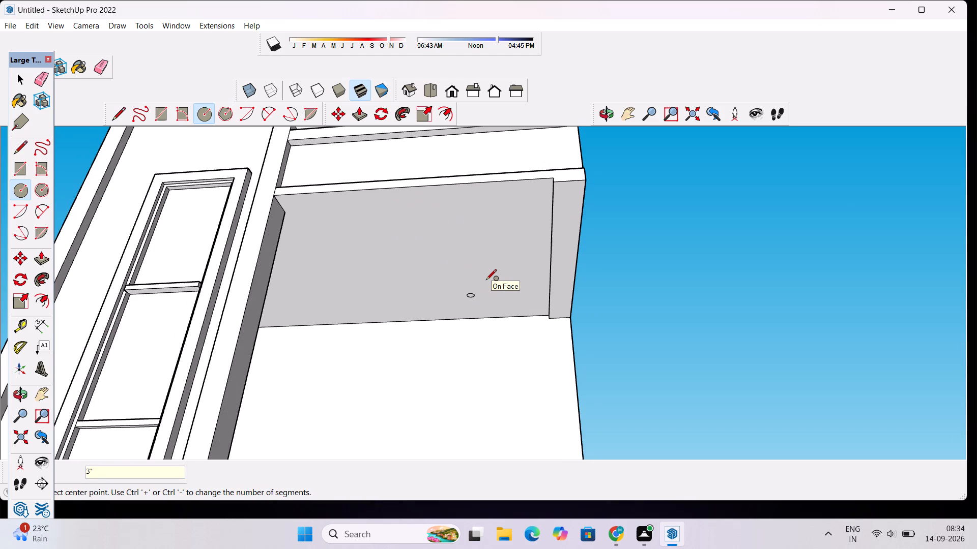
Copy the 3" radius circle straight toward the front edge of the top slab's underside.
scroll(455, 293, up, 5)
scroll(510, 292, up, 3)
key(space)
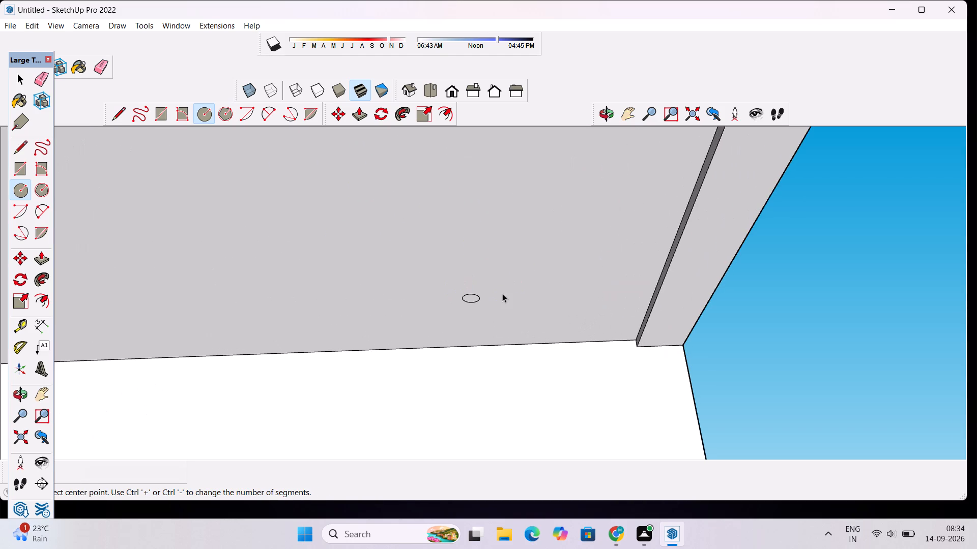
text(m)
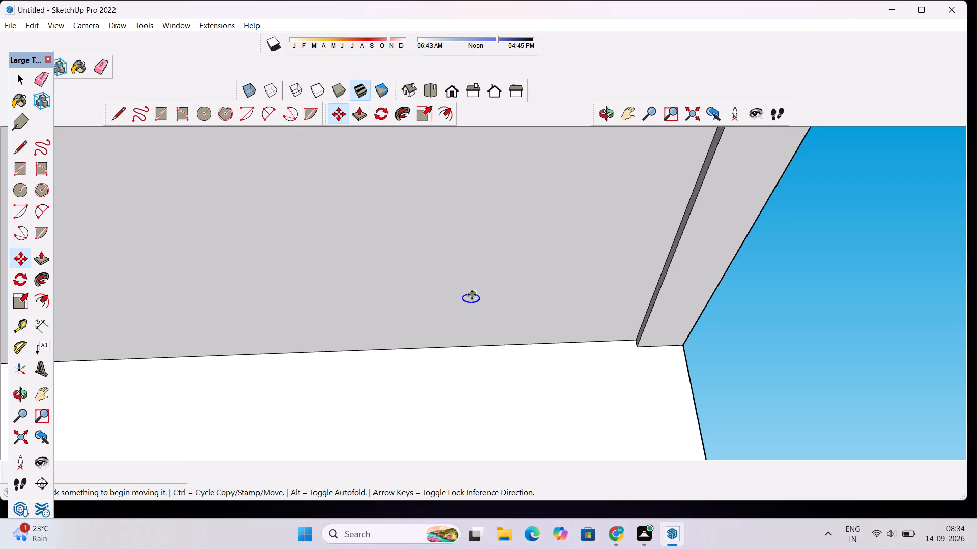
click(472, 295)
scroll(466, 273, down, 11)
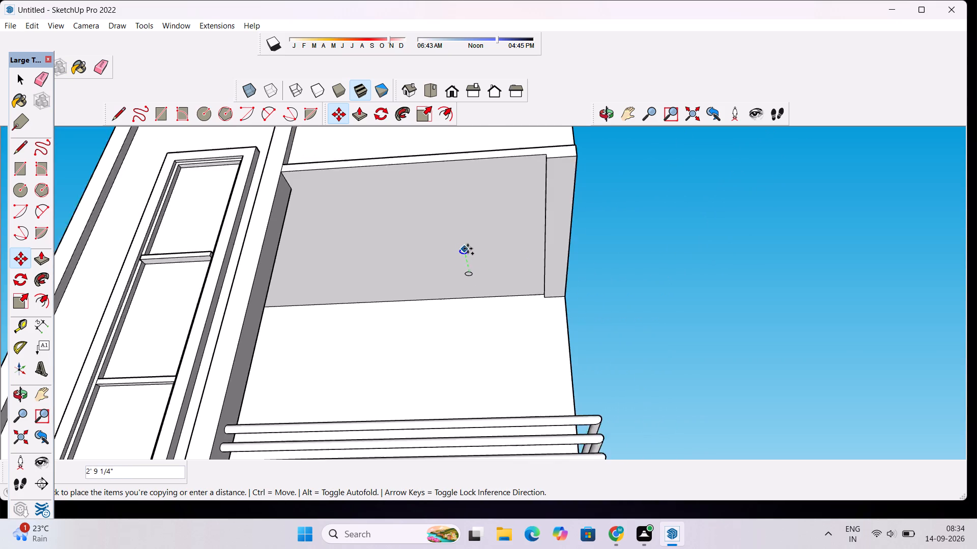
click(465, 228)
Copy the front circle about 5' 9 1/2" along the red axis toward the tower.
scroll(453, 232, up, 6)
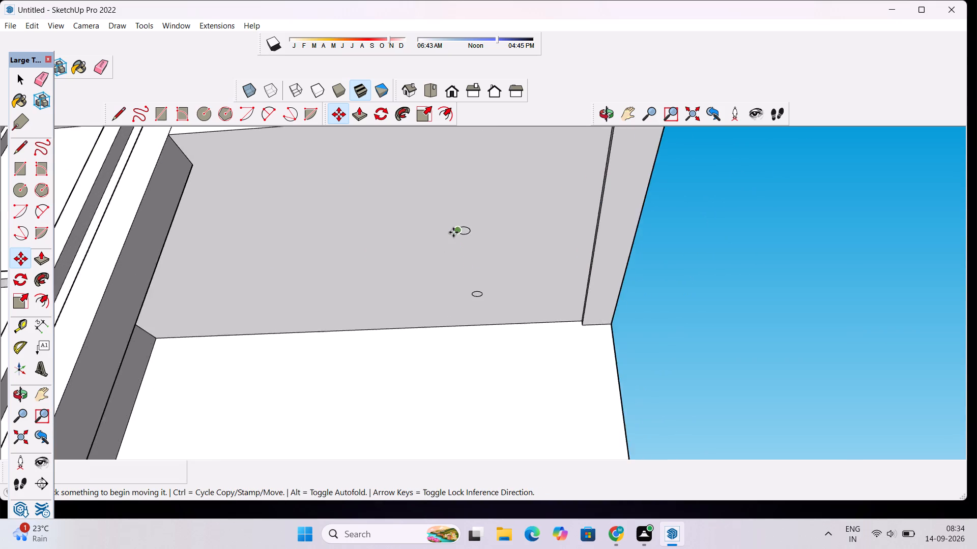
scroll(453, 232, up, 3)
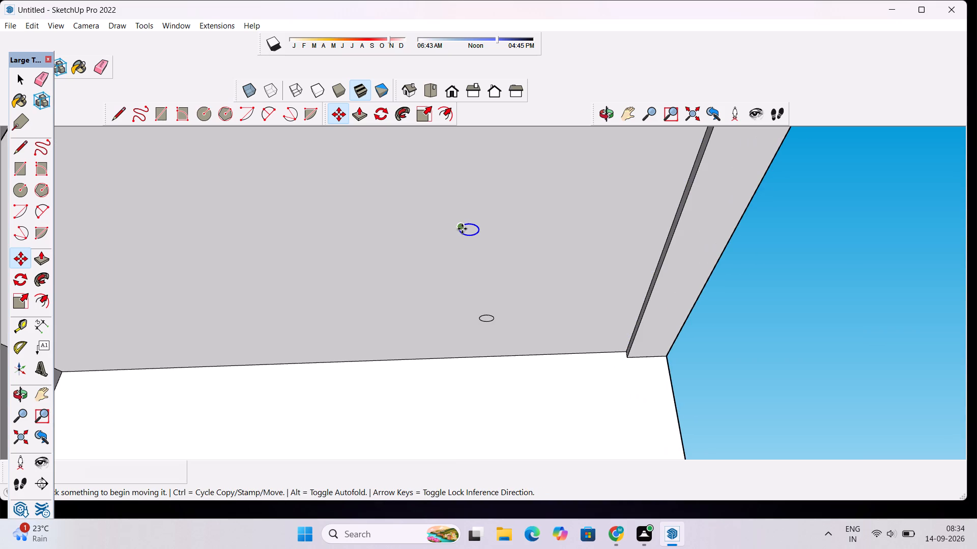
click(462, 229)
scroll(380, 240, down, 3)
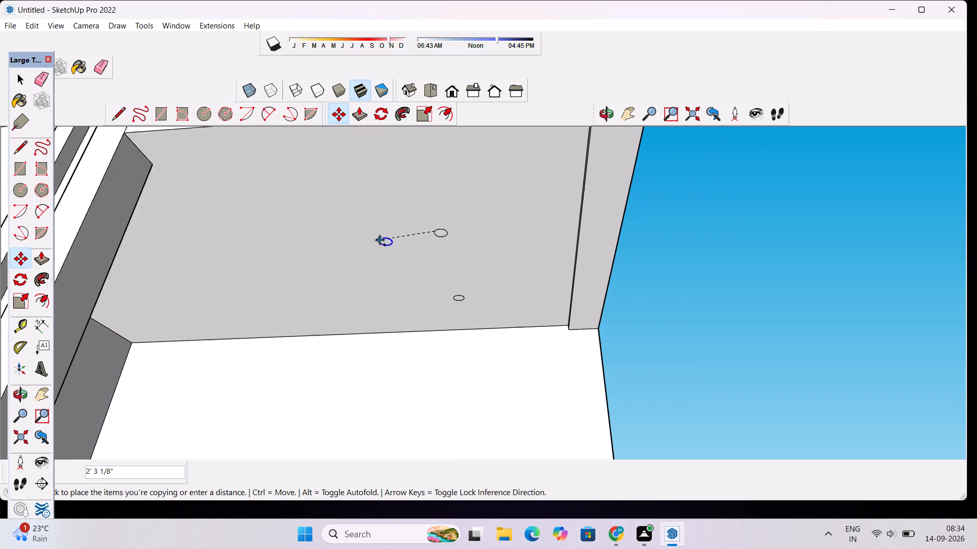
scroll(380, 240, down, 3)
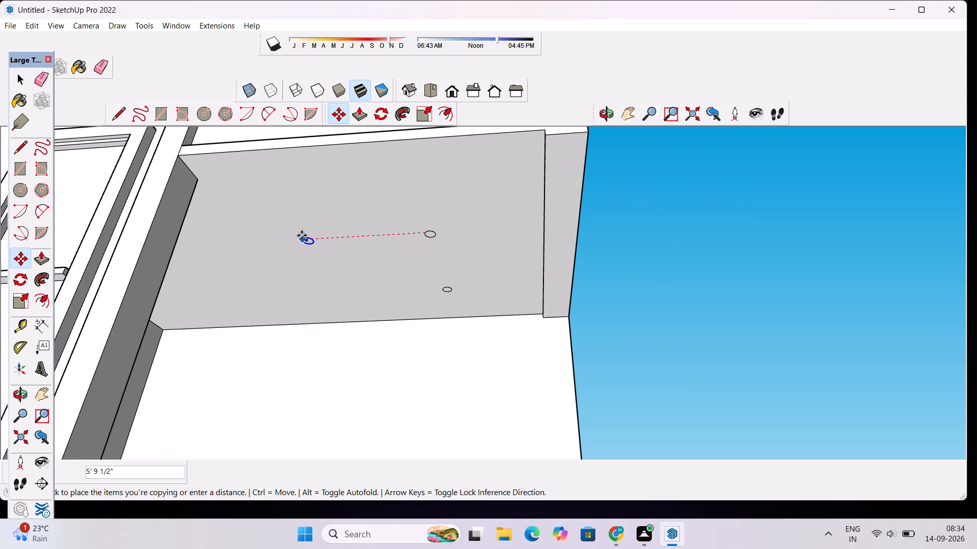
click(302, 235)
Copy the tower-side front circle about 5' 1 3/8" along the green axis toward the back wall, on the top slab's underside.
scroll(307, 248, up, 8)
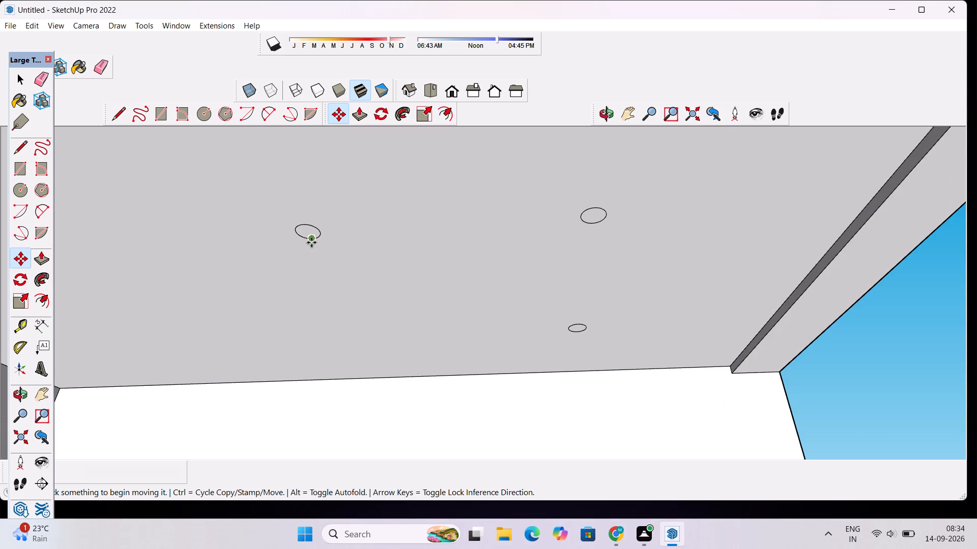
click(311, 239)
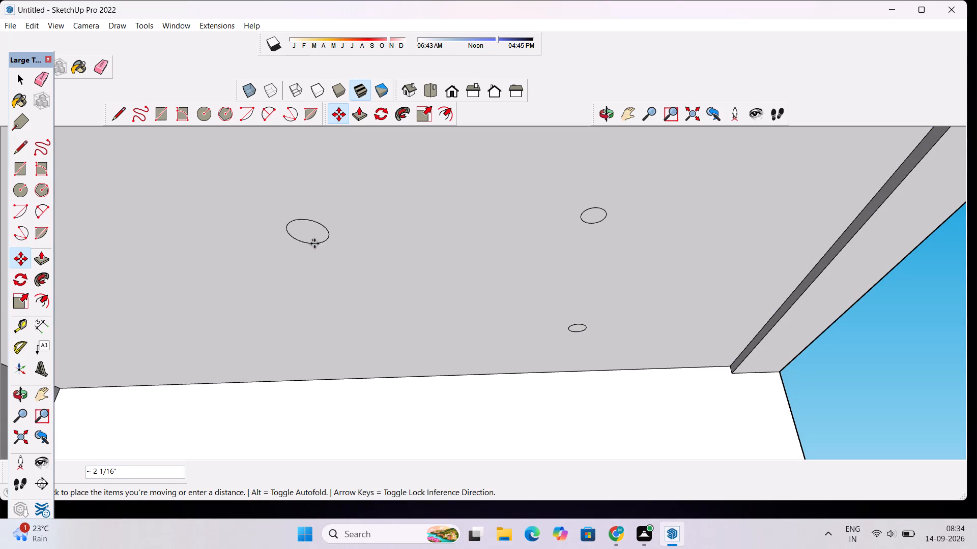
key(space)
double_click(310, 233)
key(m)
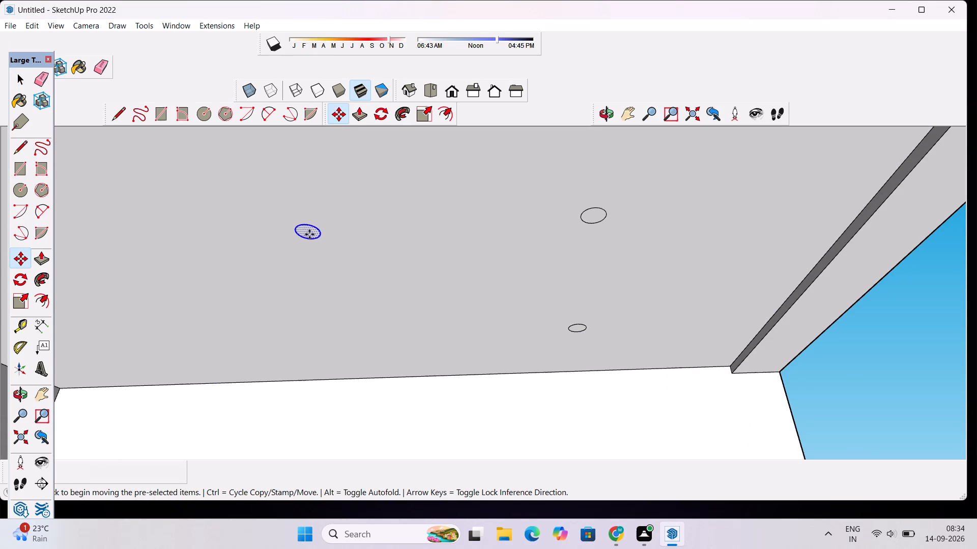
click(312, 241)
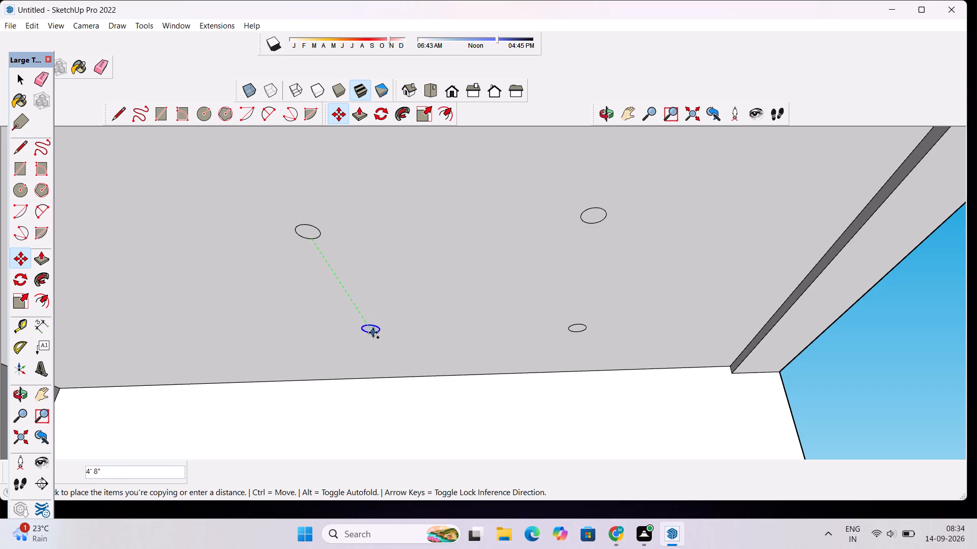
click(376, 340)
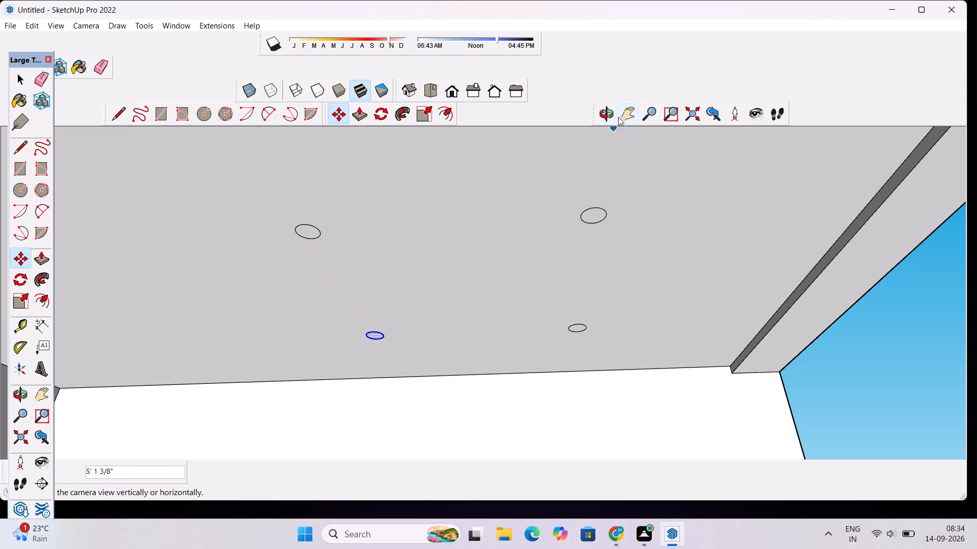
click(602, 115)
drag(596, 174, 602, 256)
scroll(598, 240, down, 15)
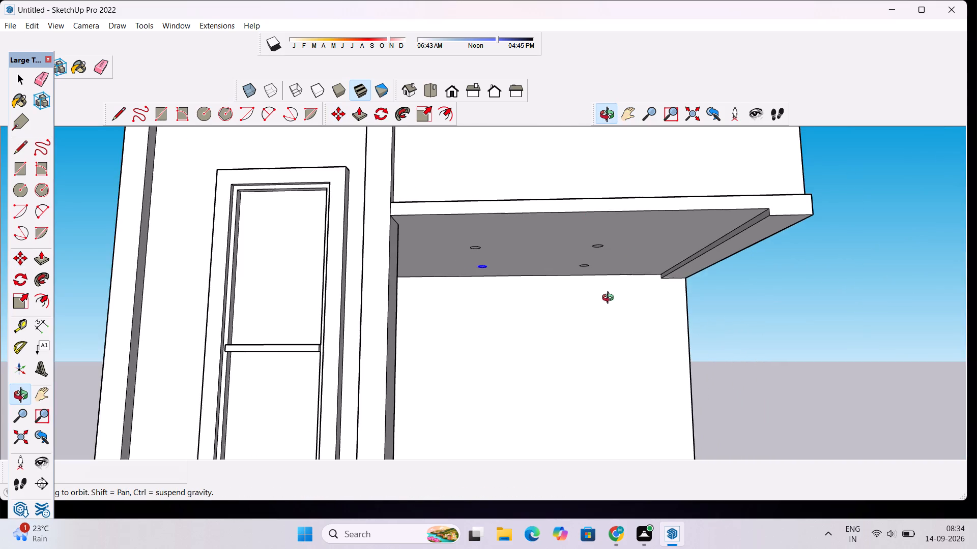
drag(611, 311, 604, 269)
key(space)
click(800, 291)
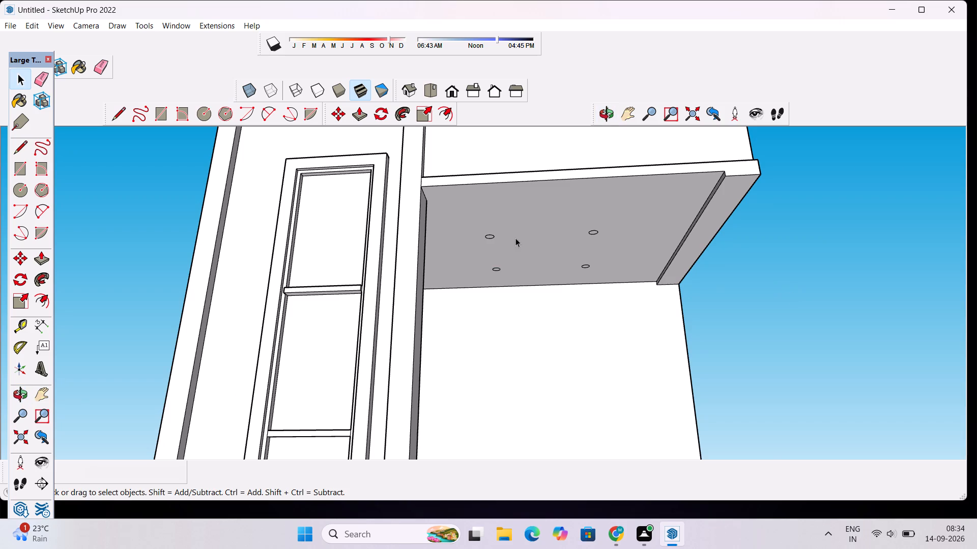
Examine the four ceiling circles under the top slab and the house's front from several angles.
scroll(497, 219, down, 6)
click(608, 116)
drag(618, 198, 350, 285)
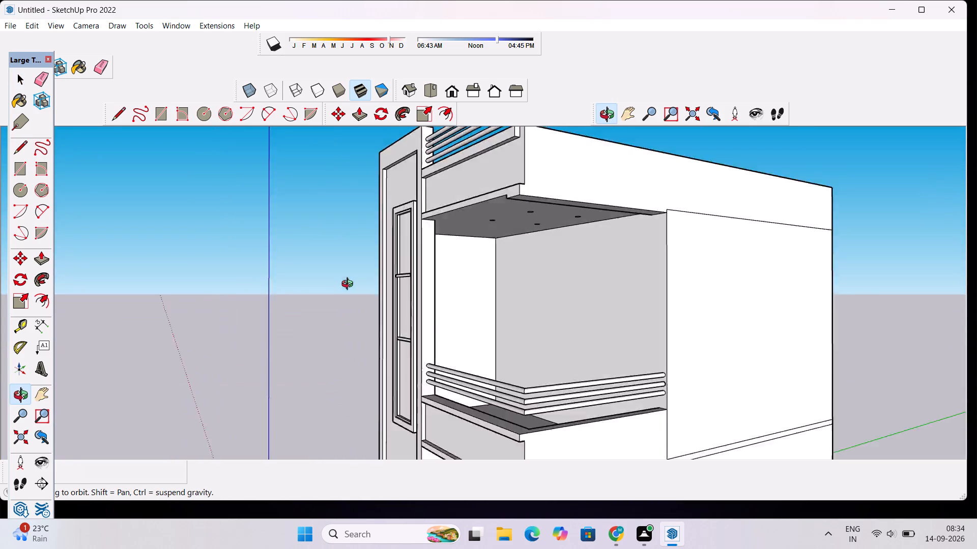
drag(350, 285, 576, 173)
scroll(576, 173, down, 6)
drag(566, 239, 585, 308)
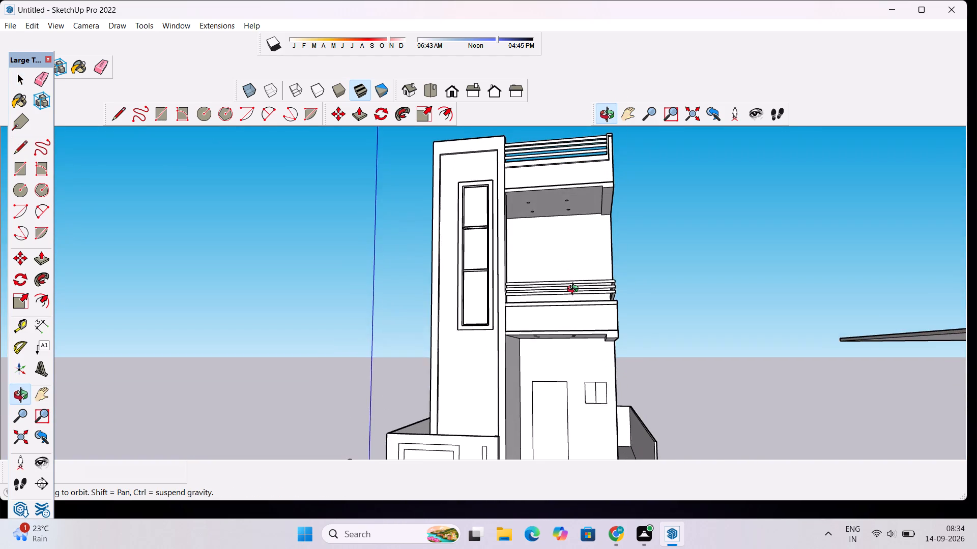
scroll(575, 290, up, 2)
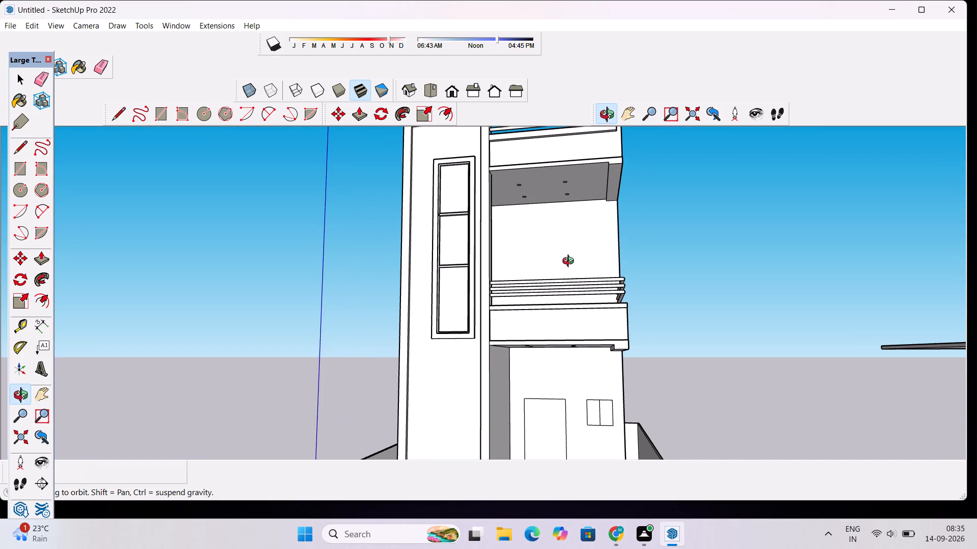
scroll(524, 263, down, 4)
scroll(524, 265, up, 4)
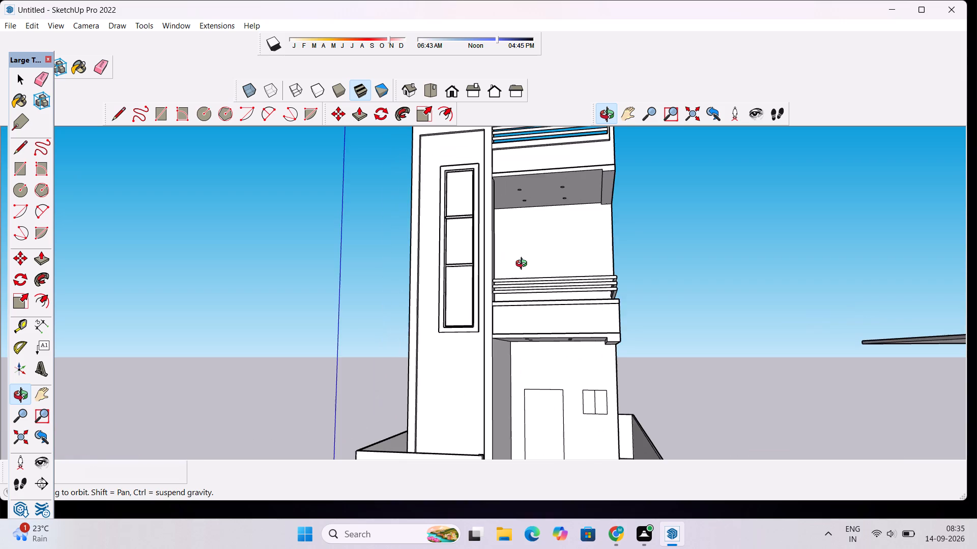
drag(523, 266, 565, 315)
scroll(530, 243, down, 4)
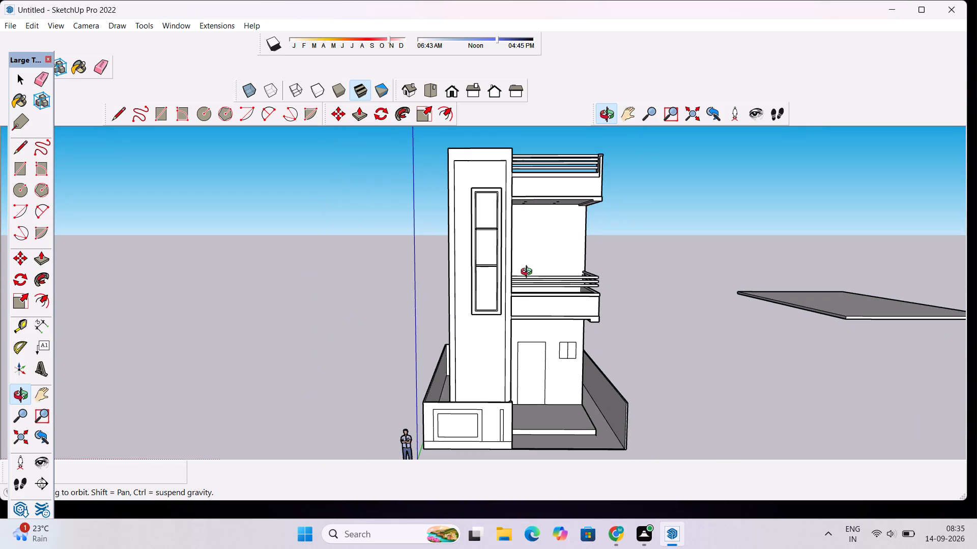
shift+drag(557, 346, 483, 312)
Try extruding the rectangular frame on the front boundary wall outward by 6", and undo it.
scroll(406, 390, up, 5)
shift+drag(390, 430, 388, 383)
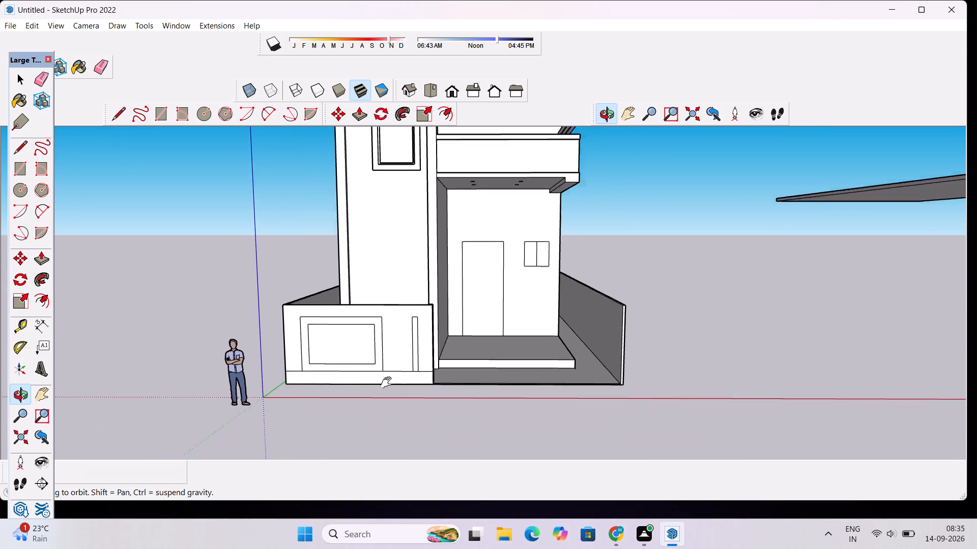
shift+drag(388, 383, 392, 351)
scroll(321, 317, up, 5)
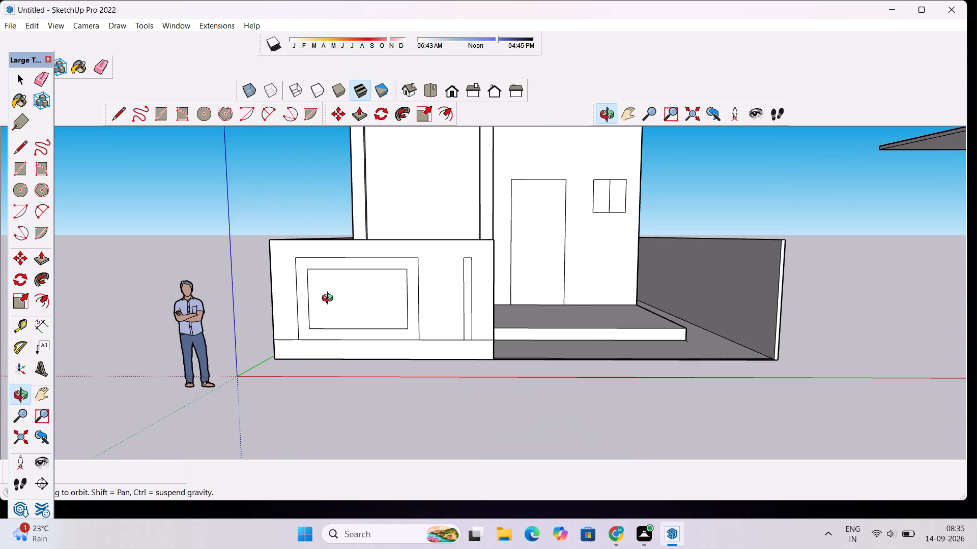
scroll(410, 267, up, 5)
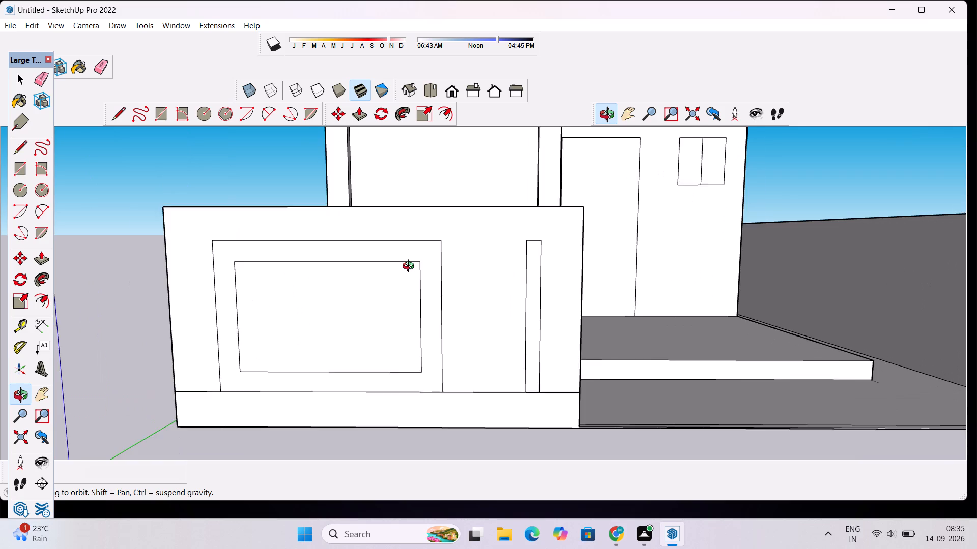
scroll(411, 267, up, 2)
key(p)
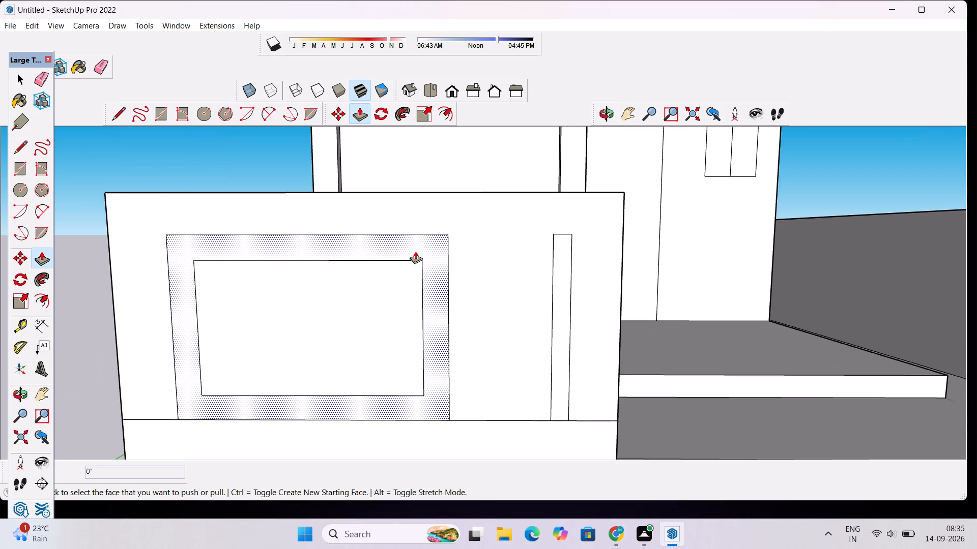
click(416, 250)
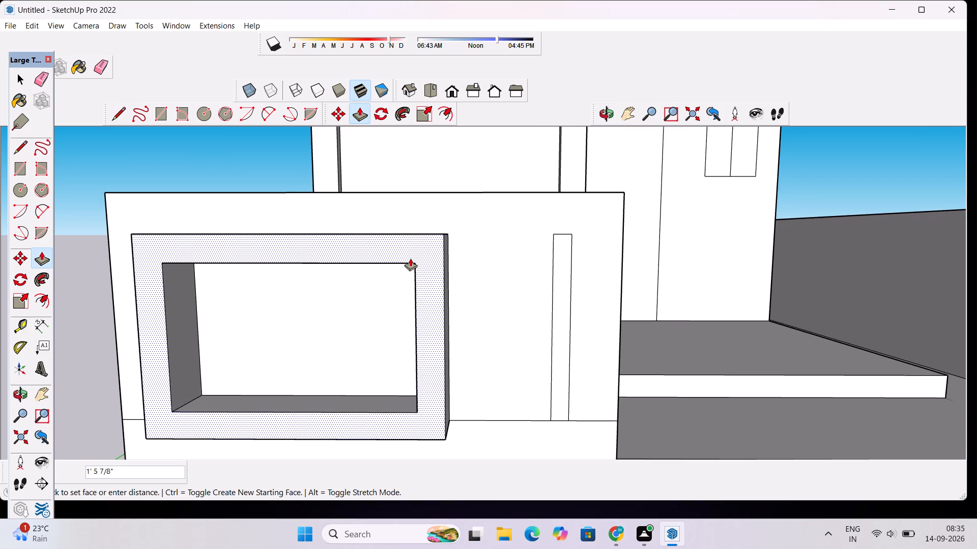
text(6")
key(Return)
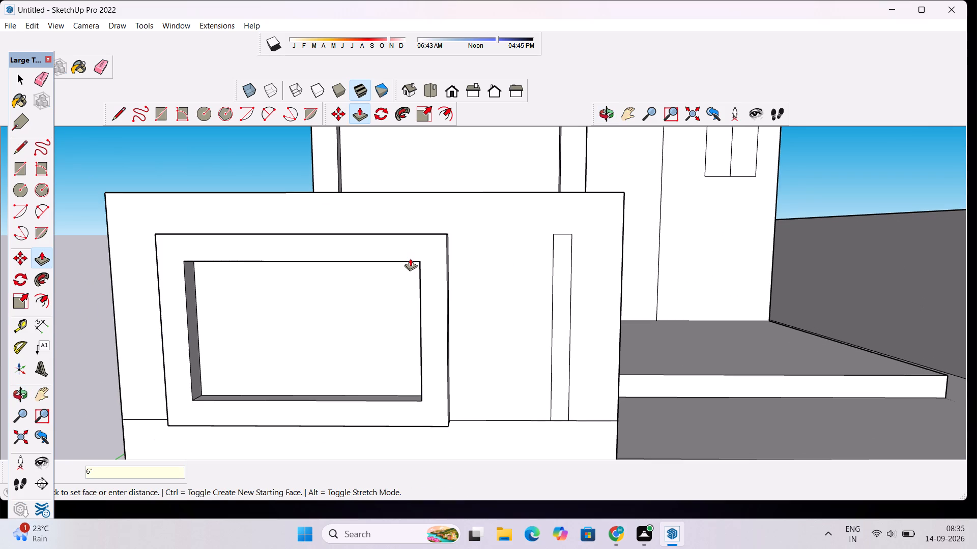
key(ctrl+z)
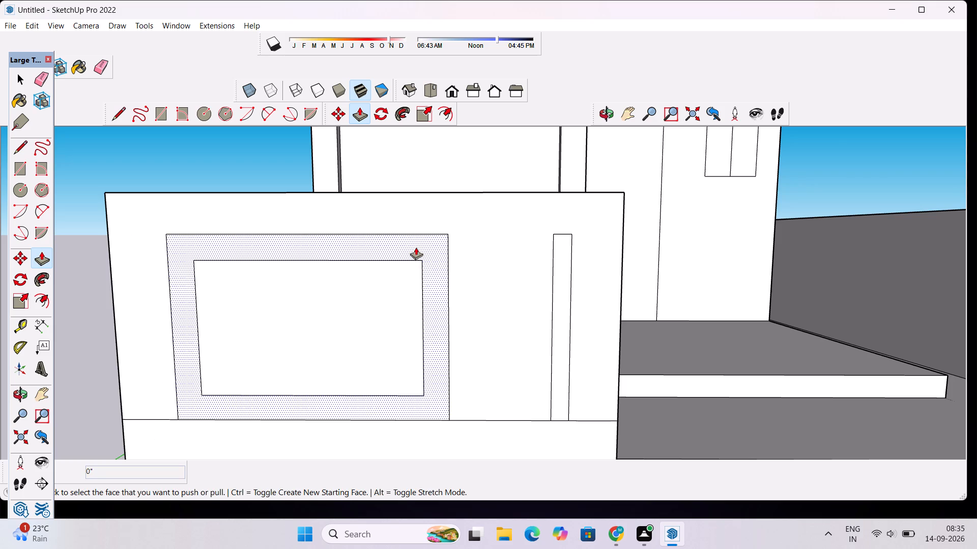
Extrude the rectangular frame on the front boundary wall outward by 3".
click(416, 247)
text(3")
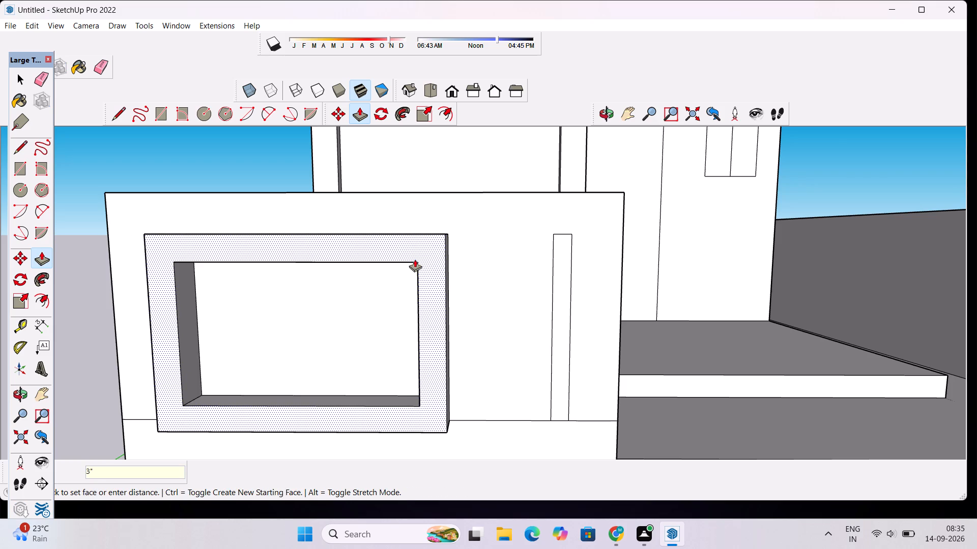
key(Return)
Extrude the narrow vertical strip beside the frame on the boundary wall outward 3", flush with the frame's face.
click(605, 115)
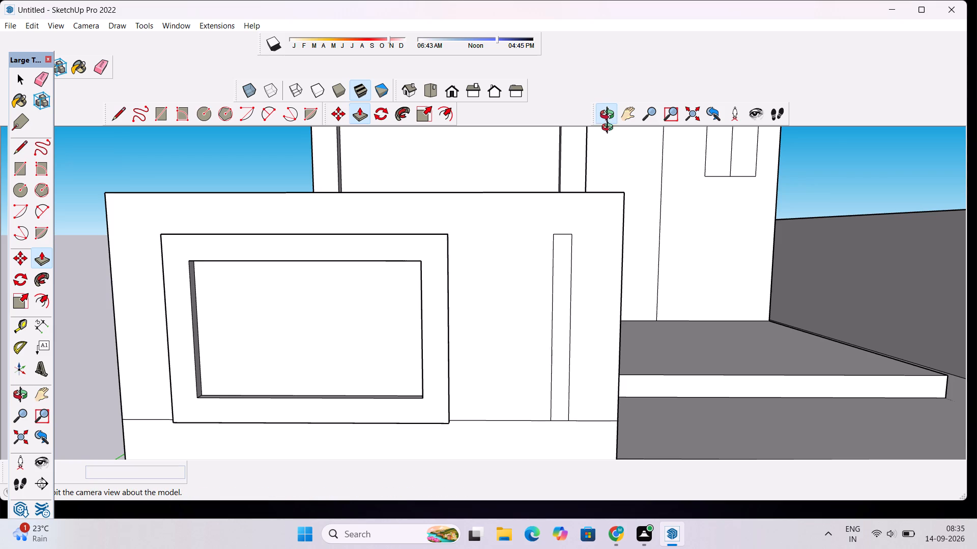
drag(603, 148, 493, 186)
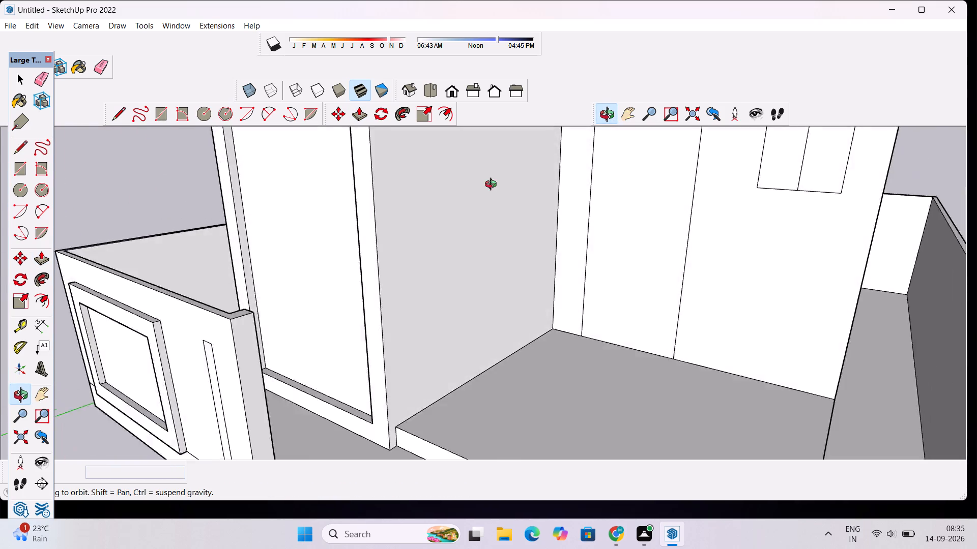
drag(493, 186, 498, 181)
scroll(499, 182, down, 6)
drag(326, 279, 425, 296)
scroll(467, 296, up, 4)
drag(379, 326, 440, 324)
scroll(473, 298, up, 3)
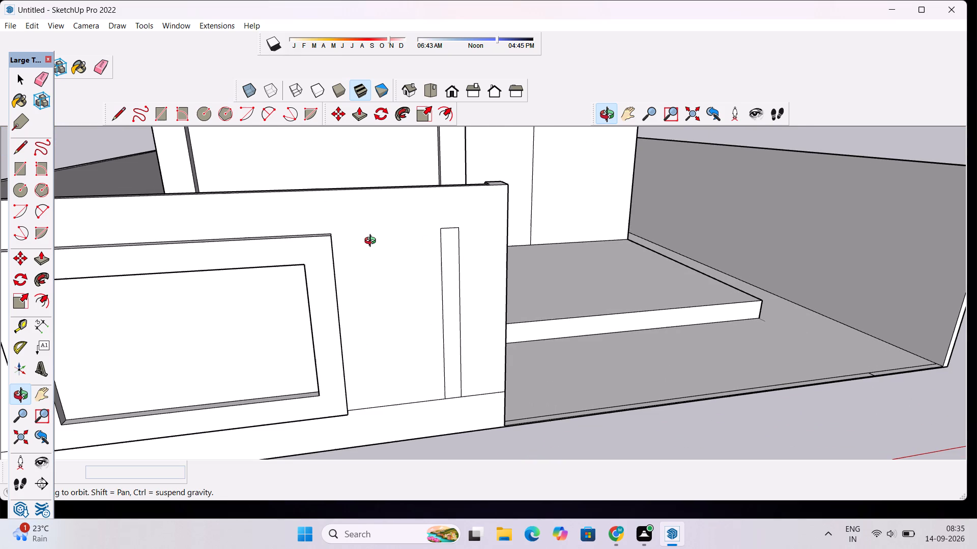
scroll(354, 231, down, 2)
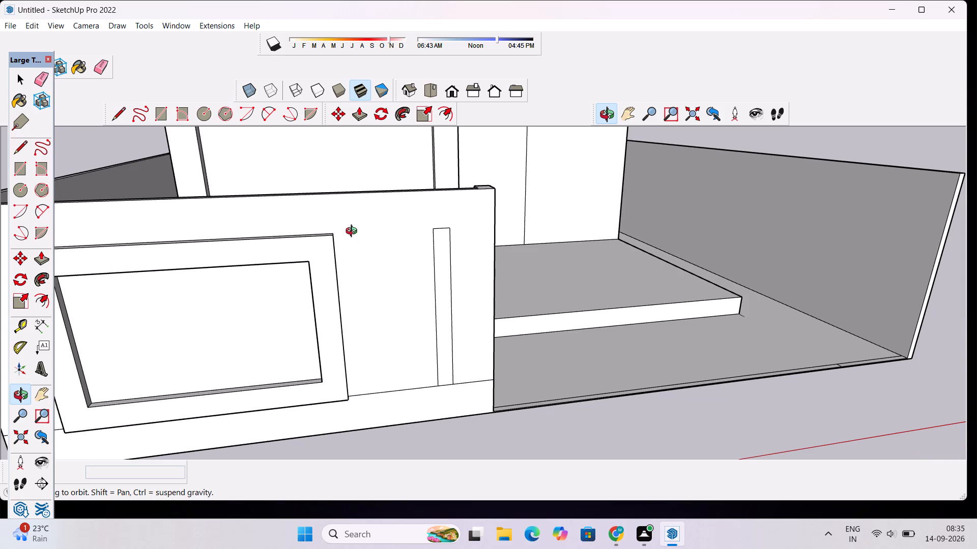
scroll(356, 234, down, 3)
scroll(356, 234, up, 3)
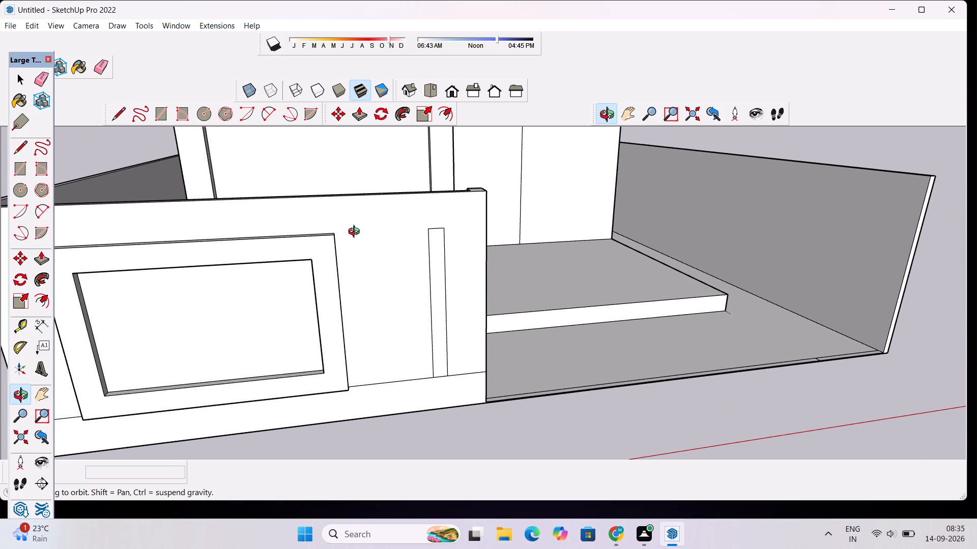
scroll(356, 233, down, 2)
shift+drag(423, 257, 369, 273)
scroll(362, 293, up, 4)
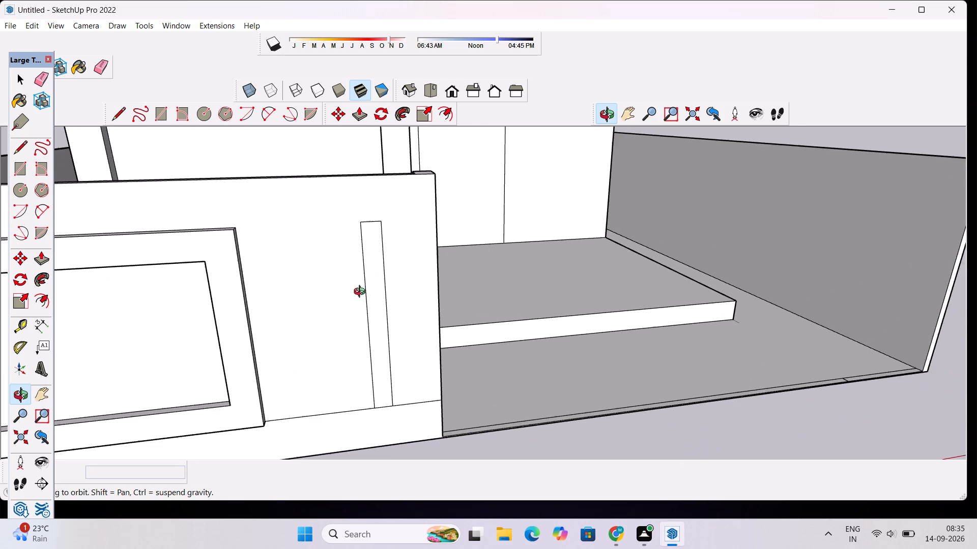
scroll(362, 293, up, 2)
key(p)
click(374, 285)
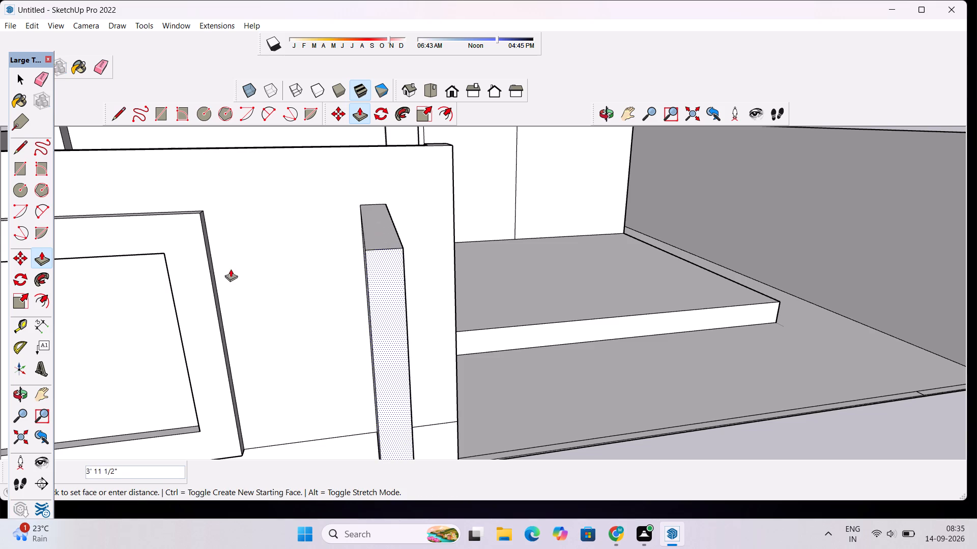
click(199, 255)
Examine the boundary wall's raised frame and strip, and the whole house from several angles.
scroll(289, 220, down, 8)
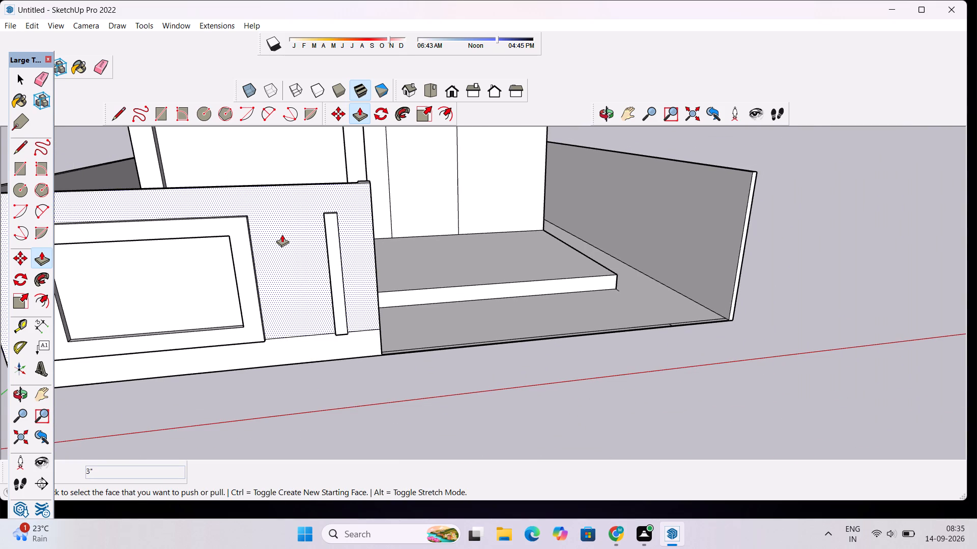
scroll(282, 232, down, 2)
scroll(285, 318, up, 1)
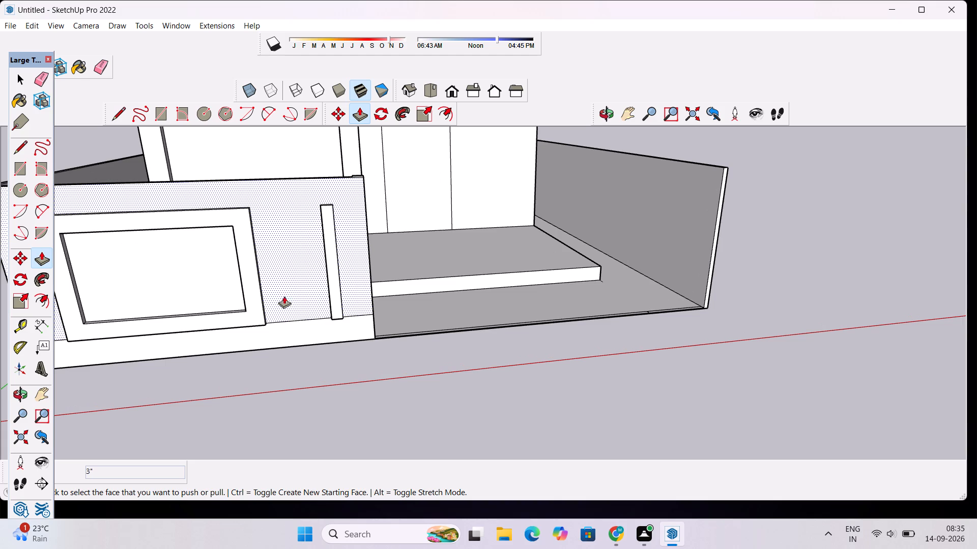
scroll(283, 314, down, 1)
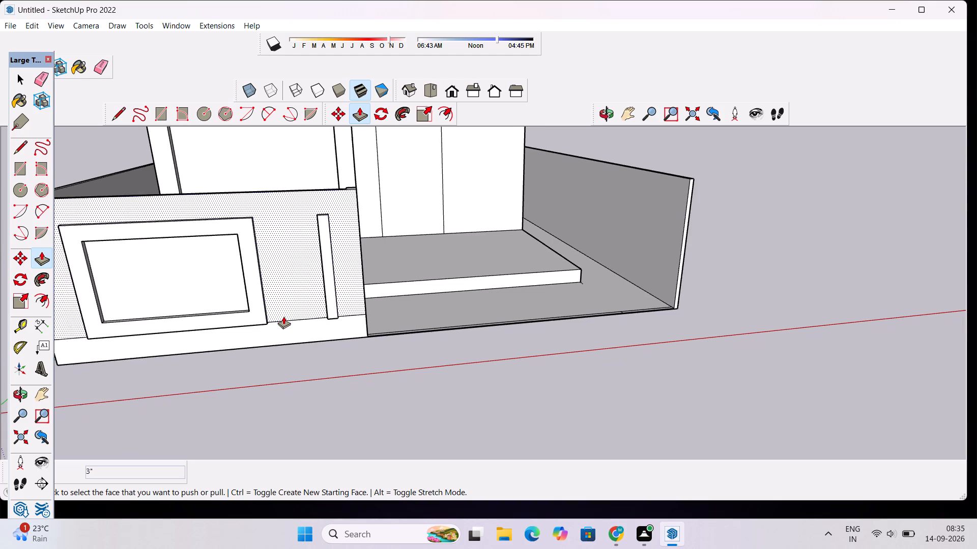
scroll(283, 316, down, 2)
scroll(288, 333, up, 5)
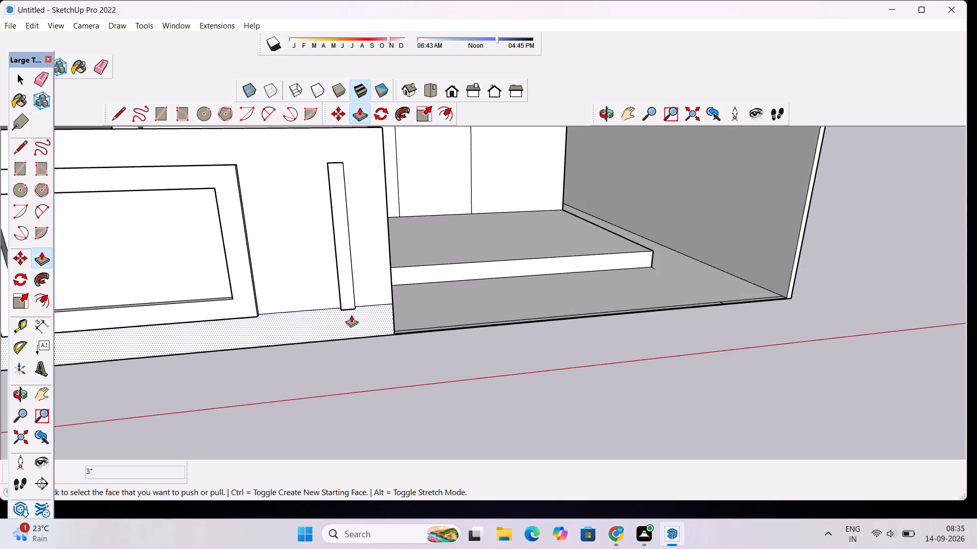
click(604, 113)
drag(590, 272, 439, 257)
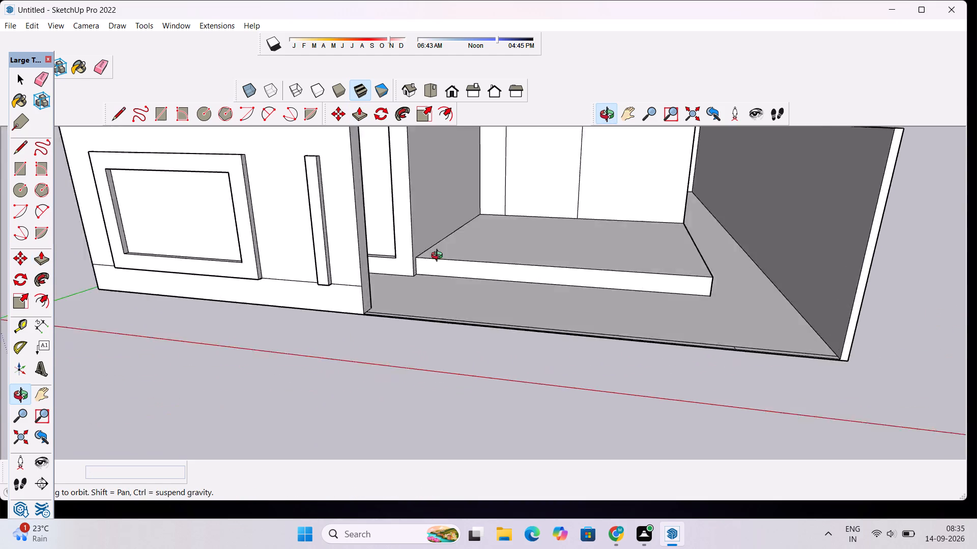
drag(439, 257, 548, 189)
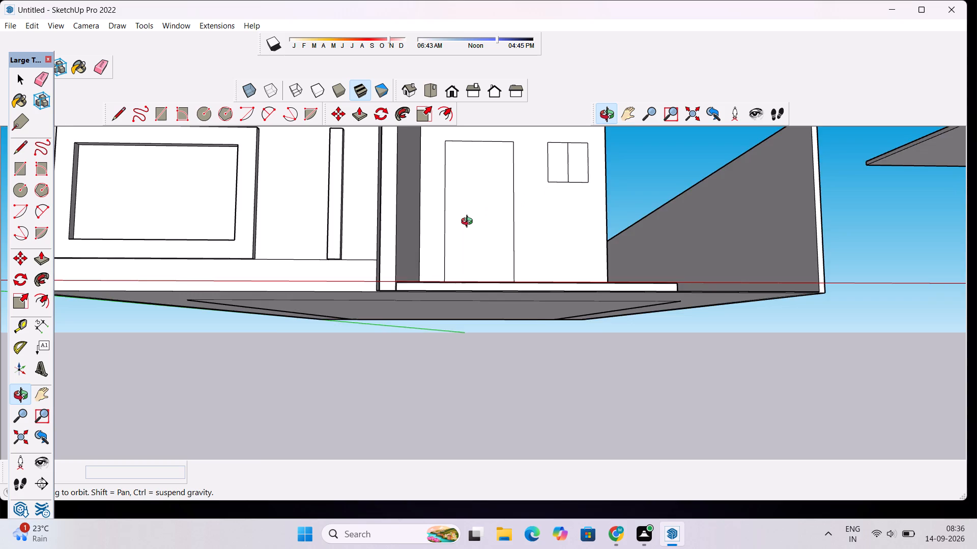
scroll(469, 223, down, 10)
scroll(491, 196, up, 5)
scroll(496, 198, down, 6)
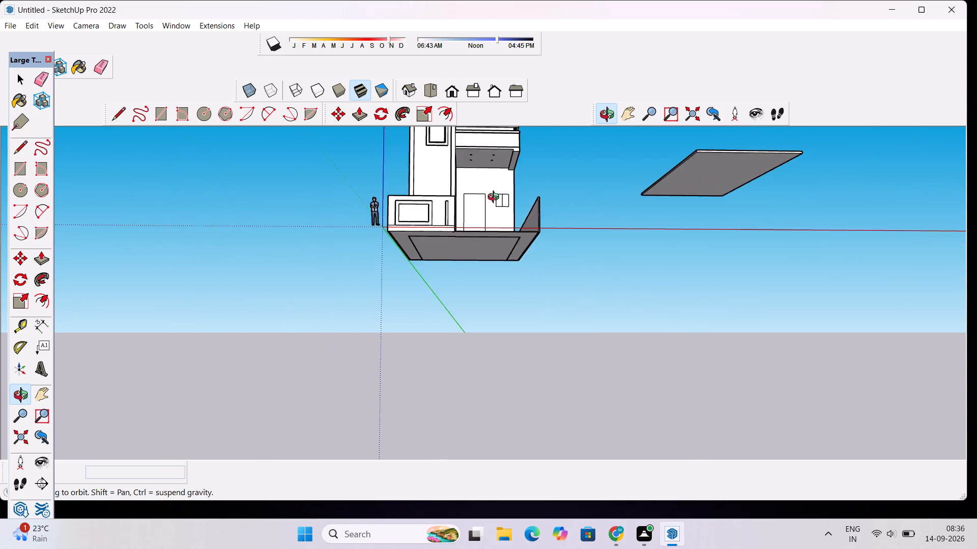
scroll(496, 198, down, 5)
shift+drag(496, 198, 423, 393)
scroll(416, 264, up, 2)
scroll(416, 245, down, 5)
drag(416, 310, 418, 395)
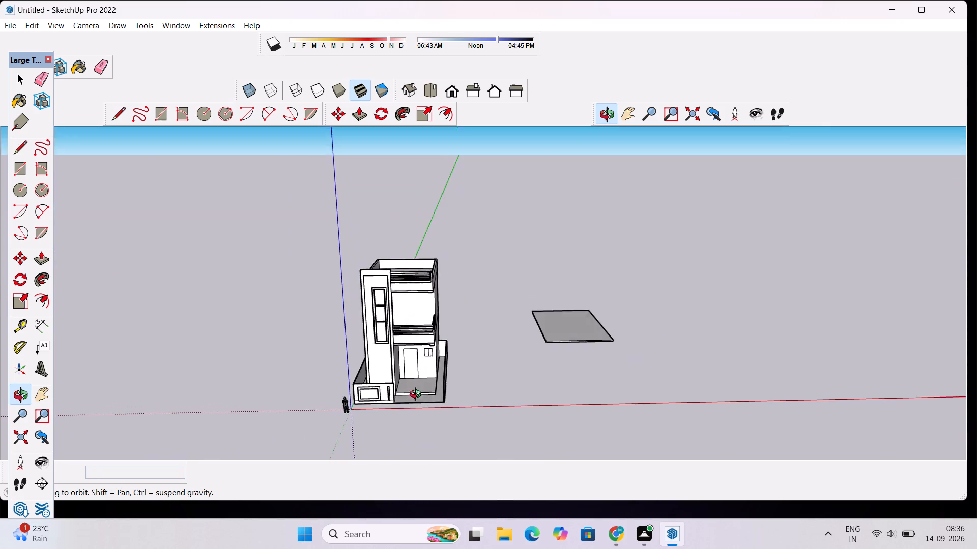
Examine the whole house from several sides, including the undersides of the two projecting front slabs.
drag(418, 395, 559, 364)
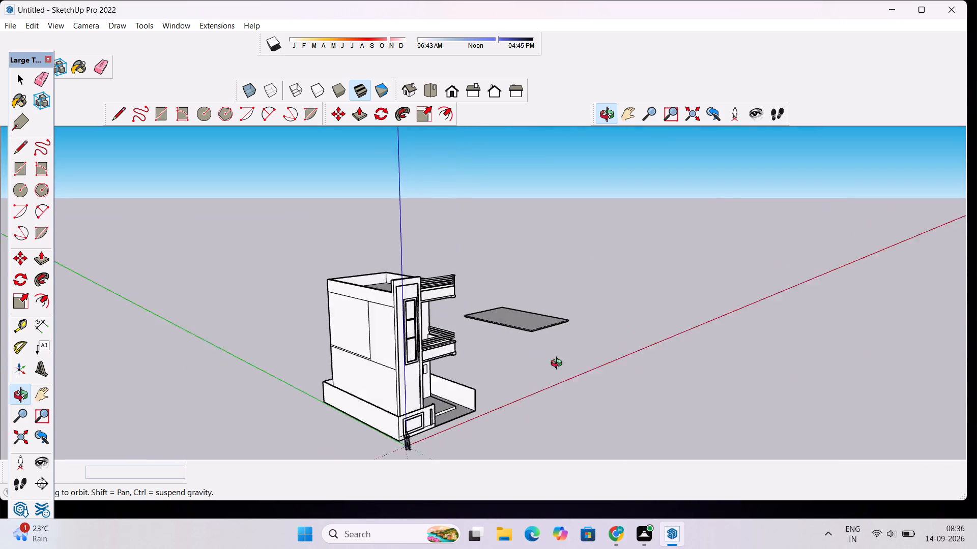
drag(559, 364, 0, 349)
drag(27, 340, 740, 327)
scroll(433, 341, down, 4)
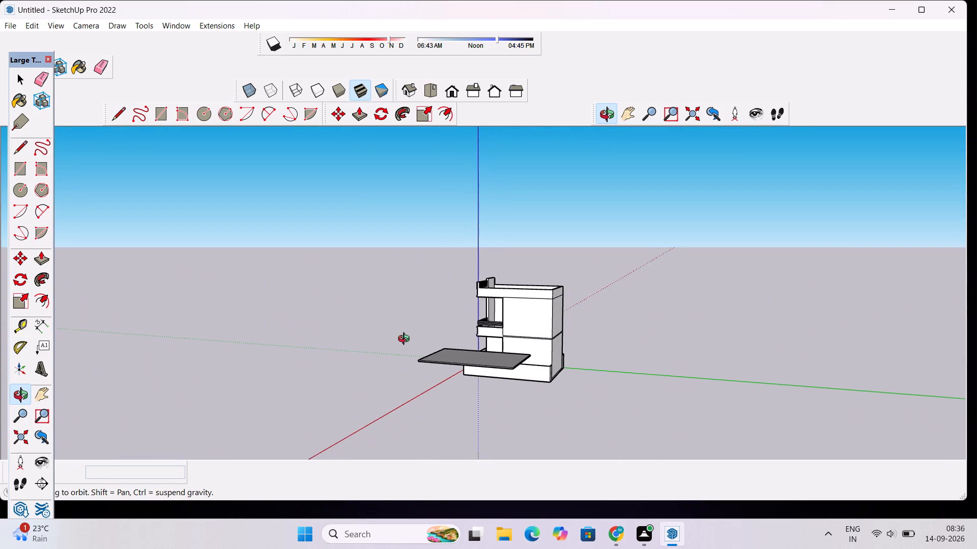
drag(406, 340, 821, 331)
scroll(526, 327, up, 6)
scroll(457, 307, up, 9)
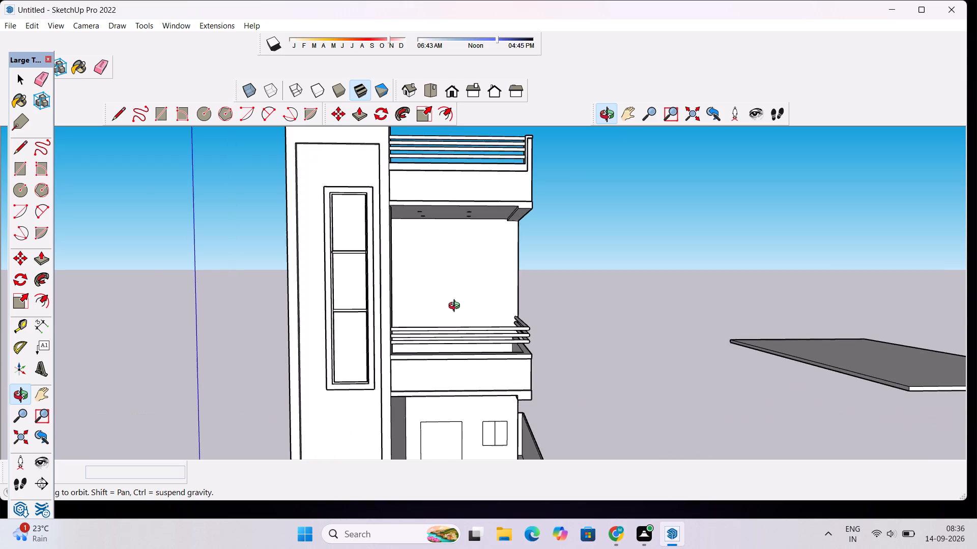
scroll(450, 302, up, 4)
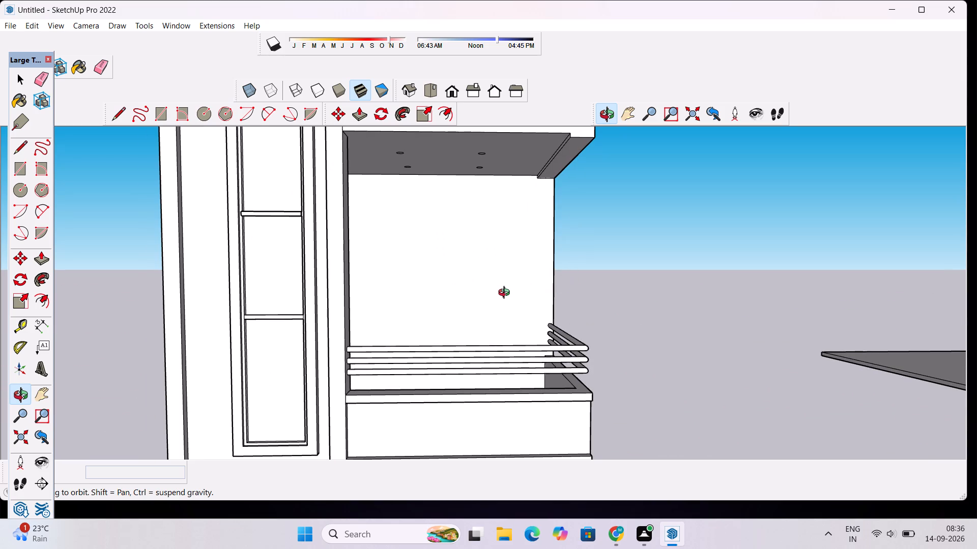
scroll(538, 268, down, 5)
drag(534, 356, 537, 270)
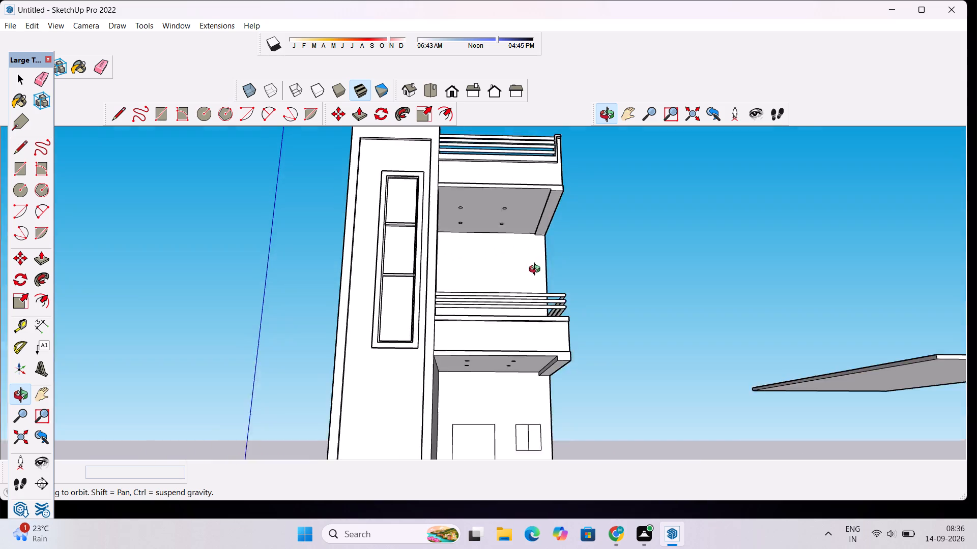
drag(537, 270, 537, 252)
Extrude the underside of the side edge strip beneath the top balcony slab downward by 3".
scroll(550, 208, up, 10)
drag(521, 211, 520, 282)
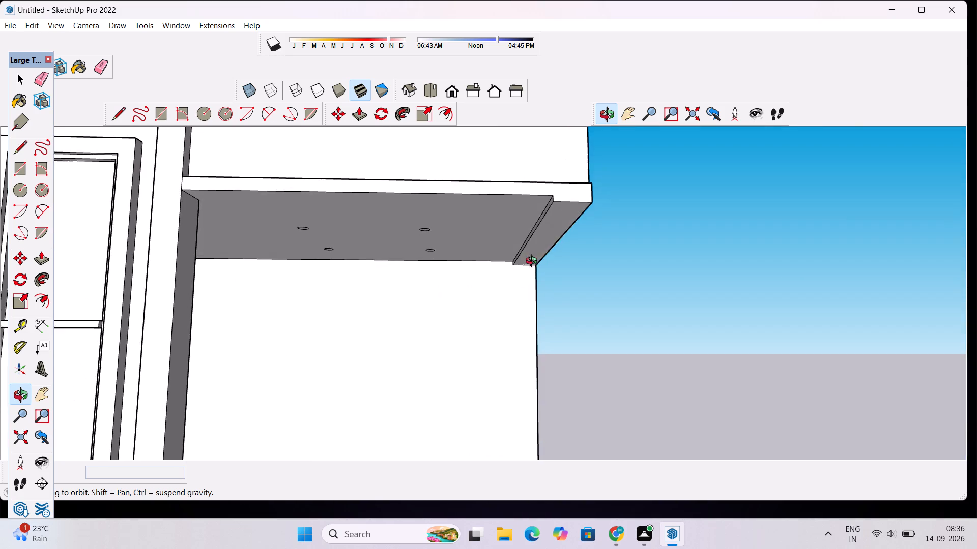
scroll(556, 212, up, 8)
key(p)
click(564, 218)
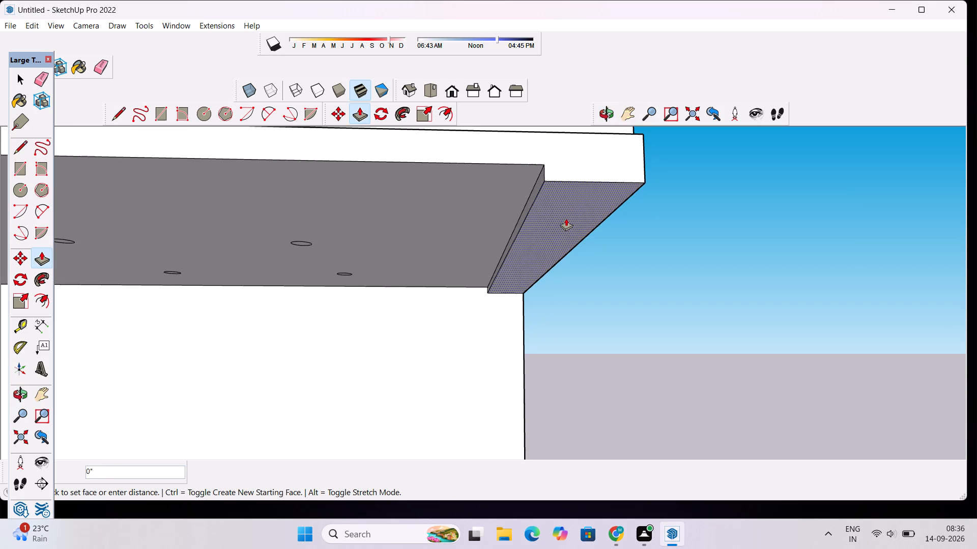
text(3")
key(Return)
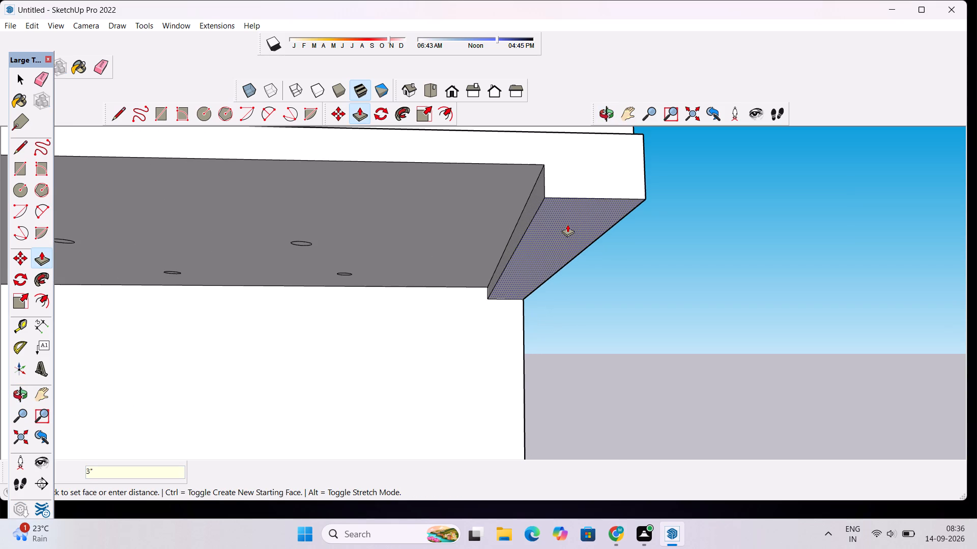
Draw an S-shaped curve of two connected arcs on the tower's recessed panel, beside the upper part of the window frame, using 3 Point Arc.
scroll(577, 226, down, 14)
click(605, 107)
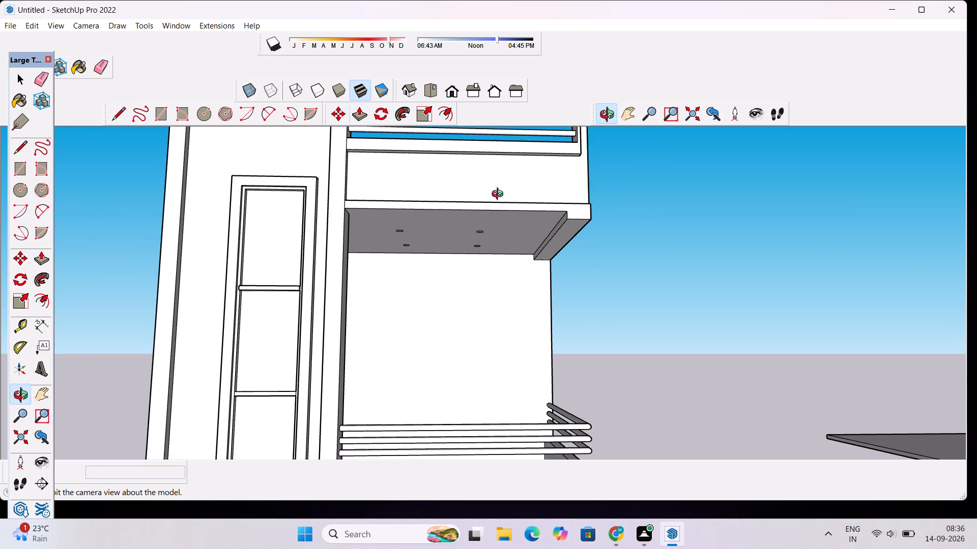
drag(379, 255, 387, 341)
scroll(386, 334, down, 5)
scroll(245, 317, up, 5)
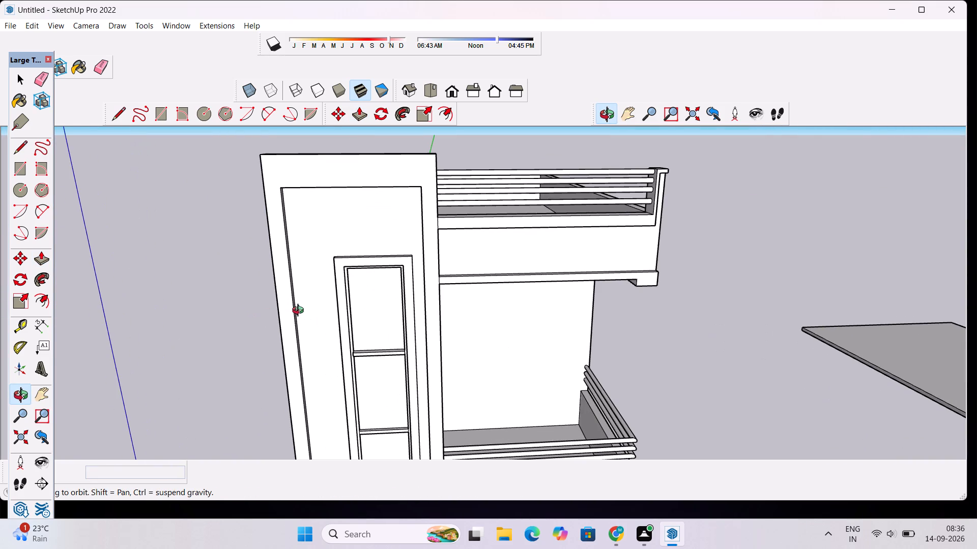
scroll(299, 302, up, 4)
shift+drag(310, 279, 329, 320)
scroll(331, 313, down, 4)
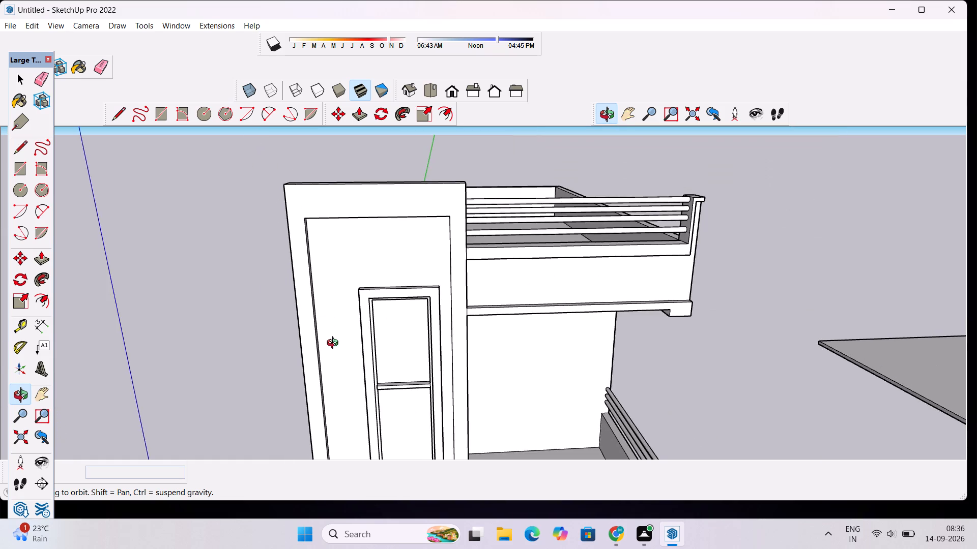
drag(335, 344, 333, 267)
scroll(333, 267, up, 4)
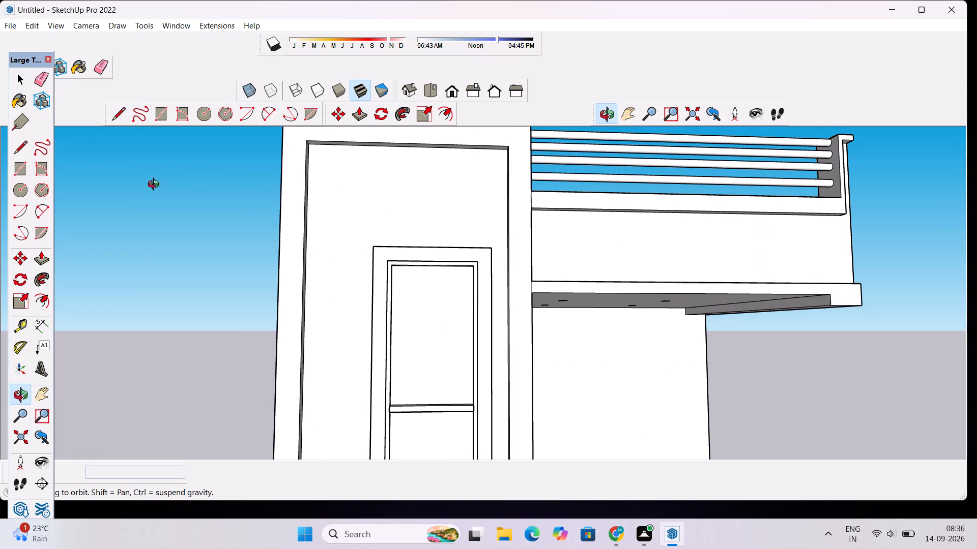
click(23, 235)
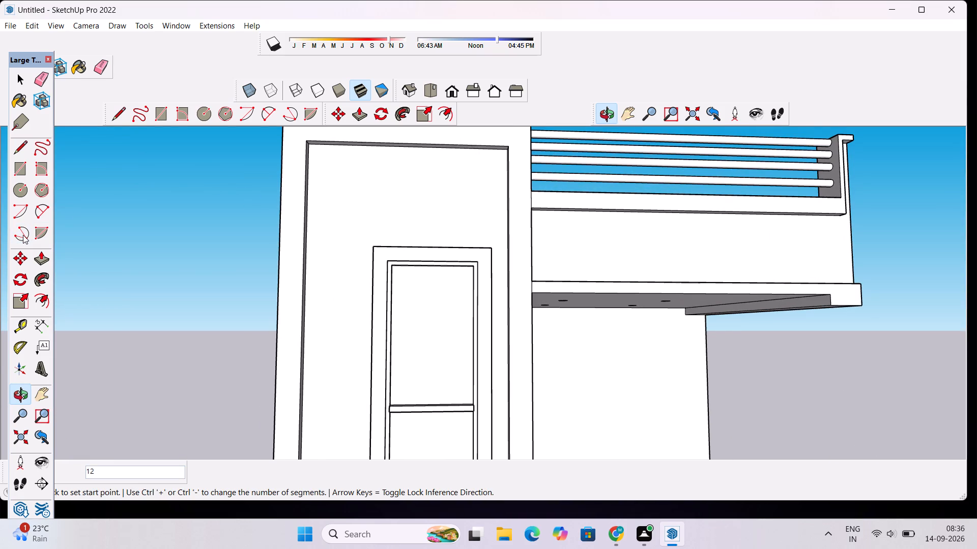
click(325, 171)
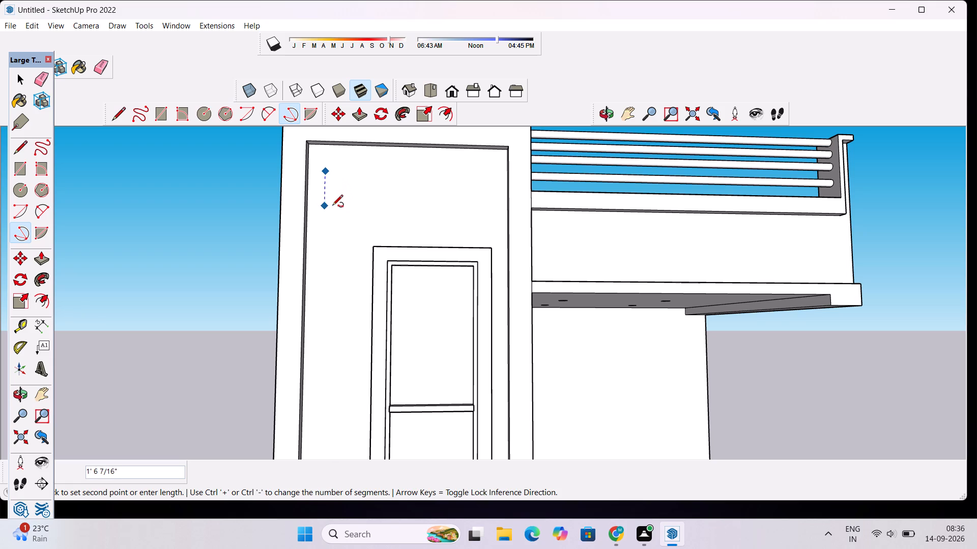
click(338, 204)
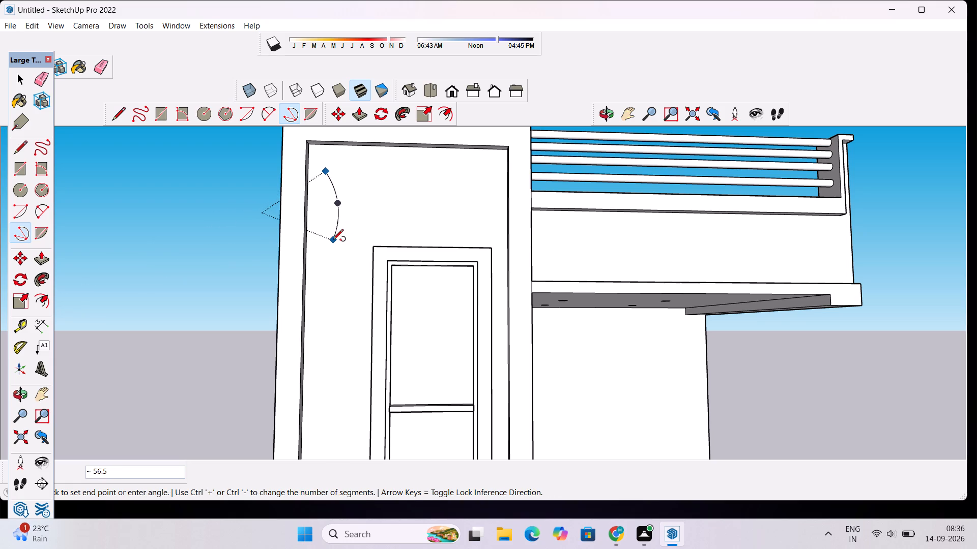
click(333, 240)
click(331, 242)
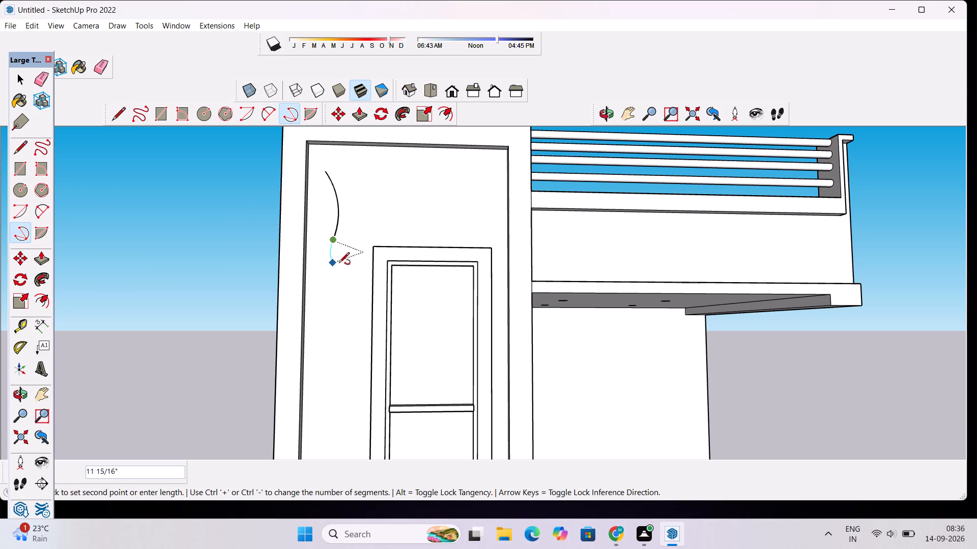
click(351, 293)
click(351, 293)
key(space)
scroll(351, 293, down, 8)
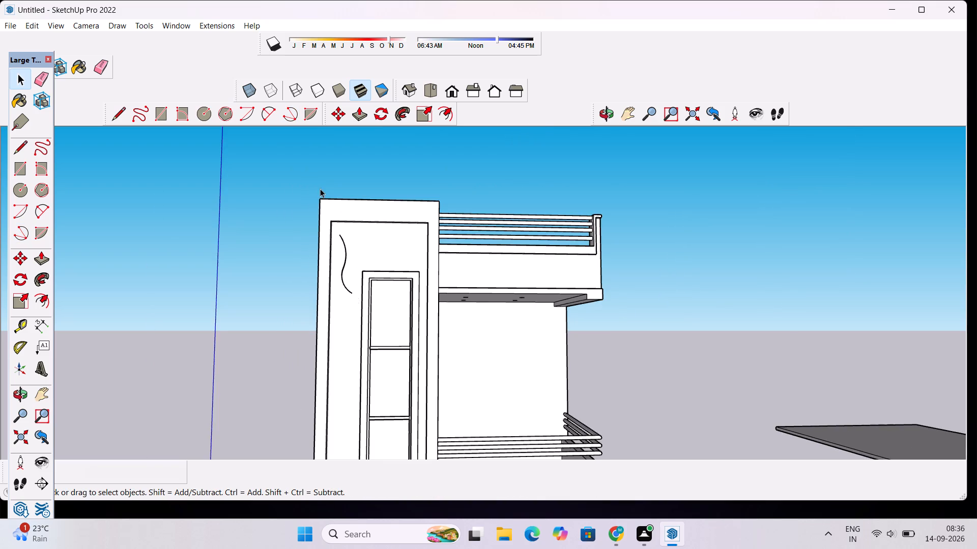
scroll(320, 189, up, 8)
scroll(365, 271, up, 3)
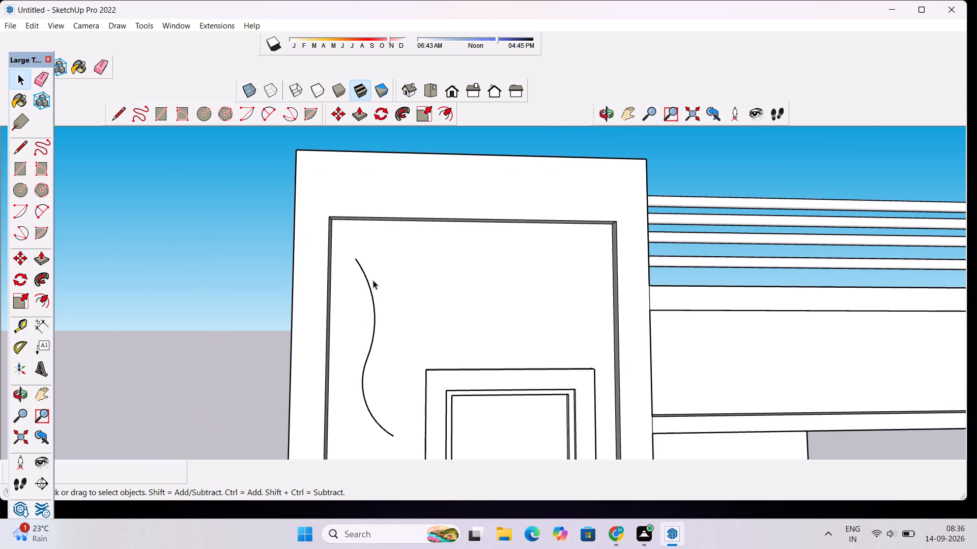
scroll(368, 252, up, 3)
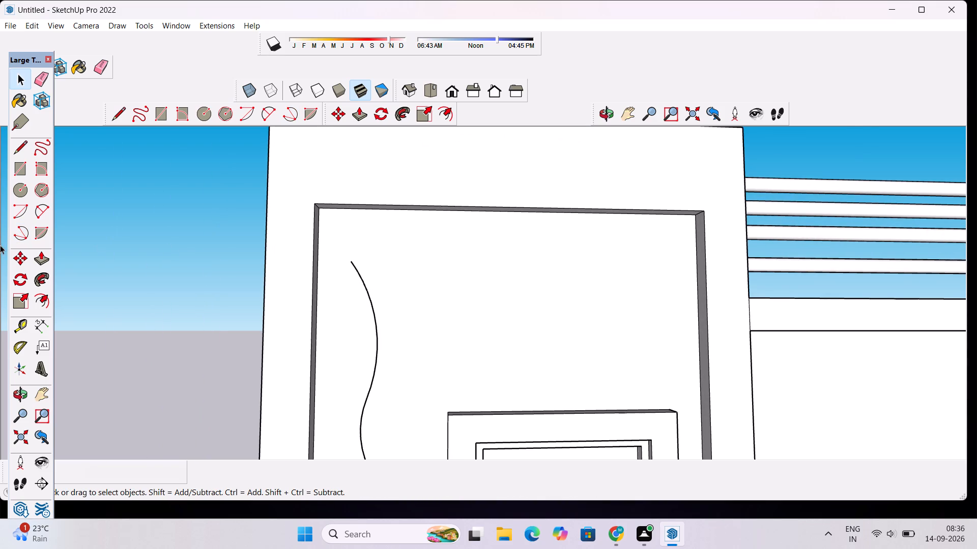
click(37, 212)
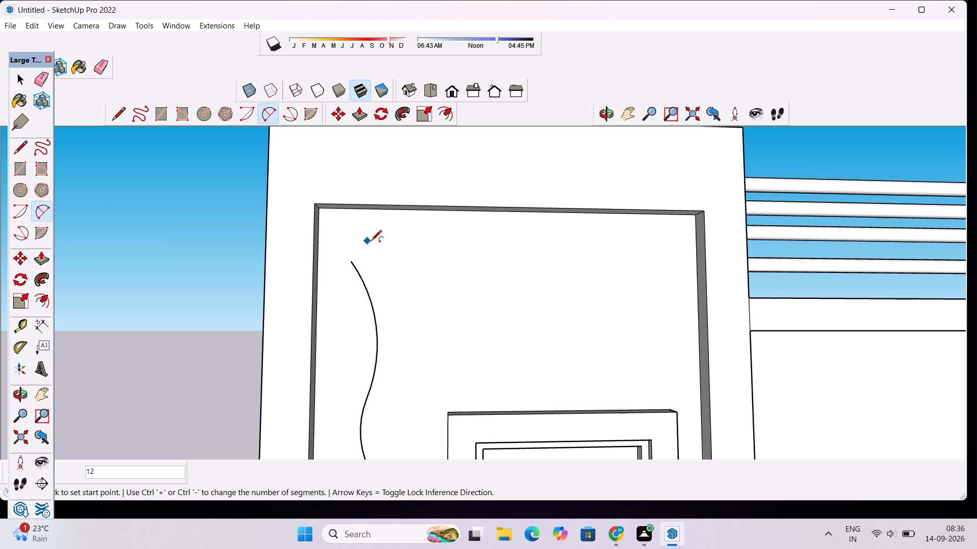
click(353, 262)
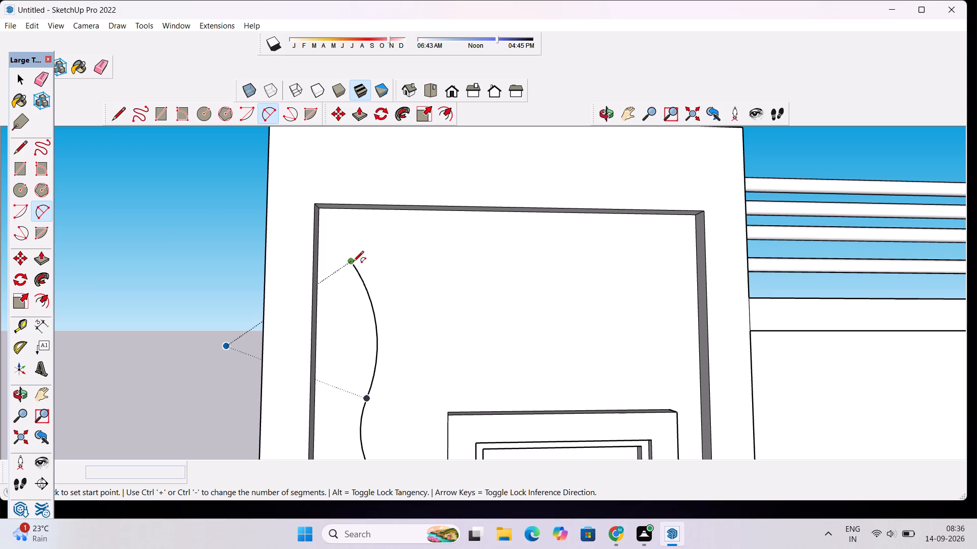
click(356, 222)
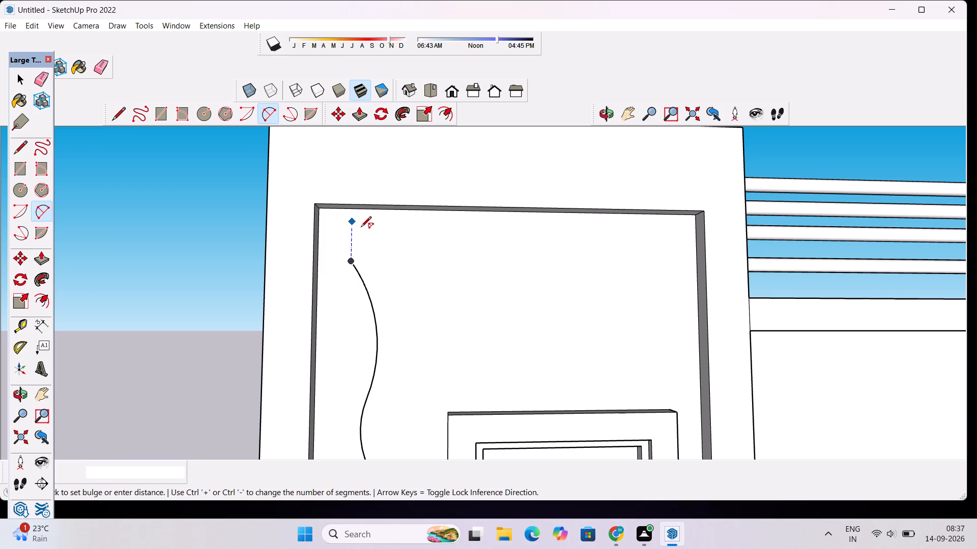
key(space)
Add a small tangent 2 Point Arc at the upper end of the S-shaped curve on the tower panel.
click(40, 208)
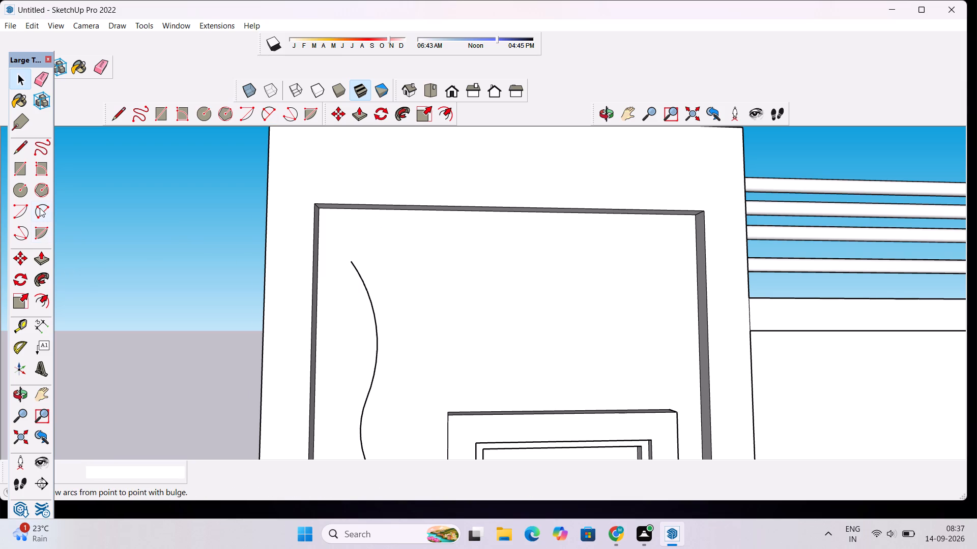
scroll(410, 265, up, 5)
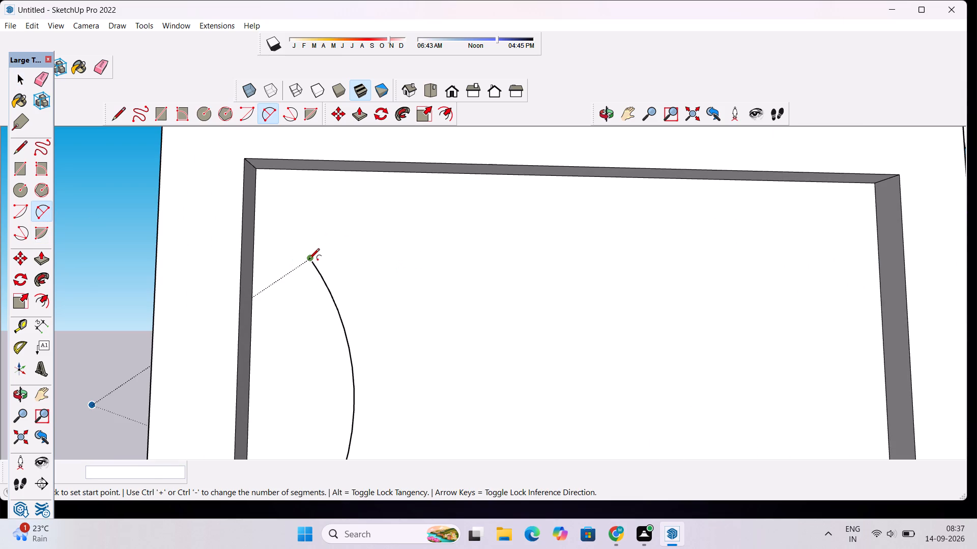
click(309, 260)
scroll(315, 232, up, 2)
double_click(316, 230)
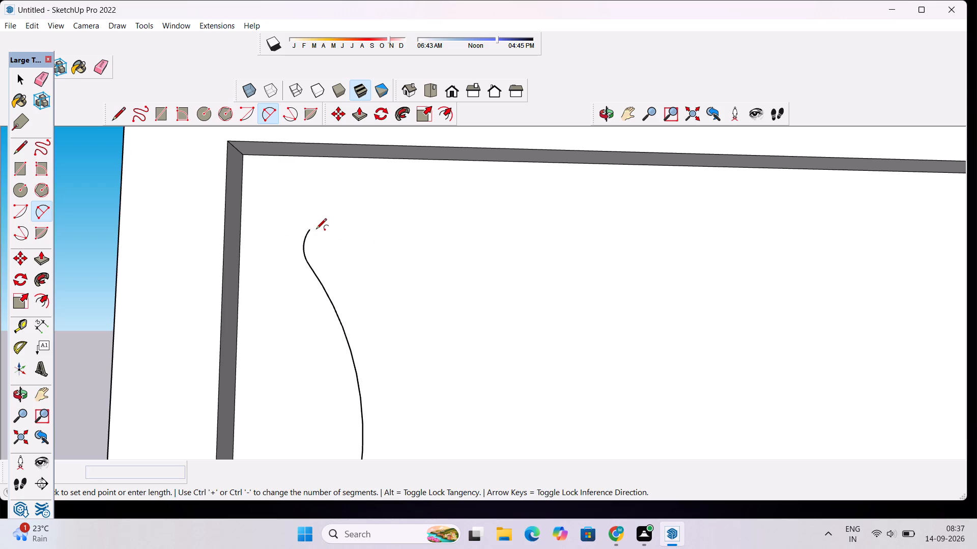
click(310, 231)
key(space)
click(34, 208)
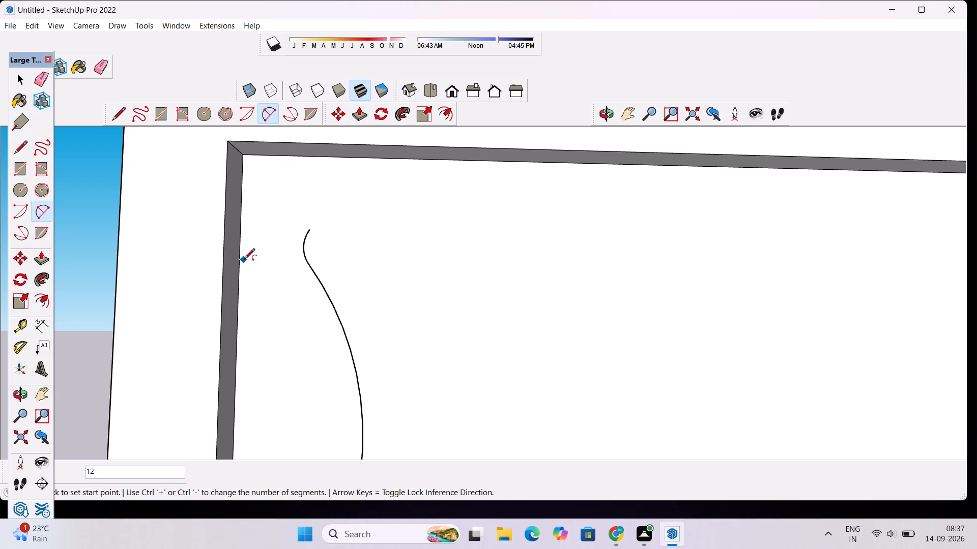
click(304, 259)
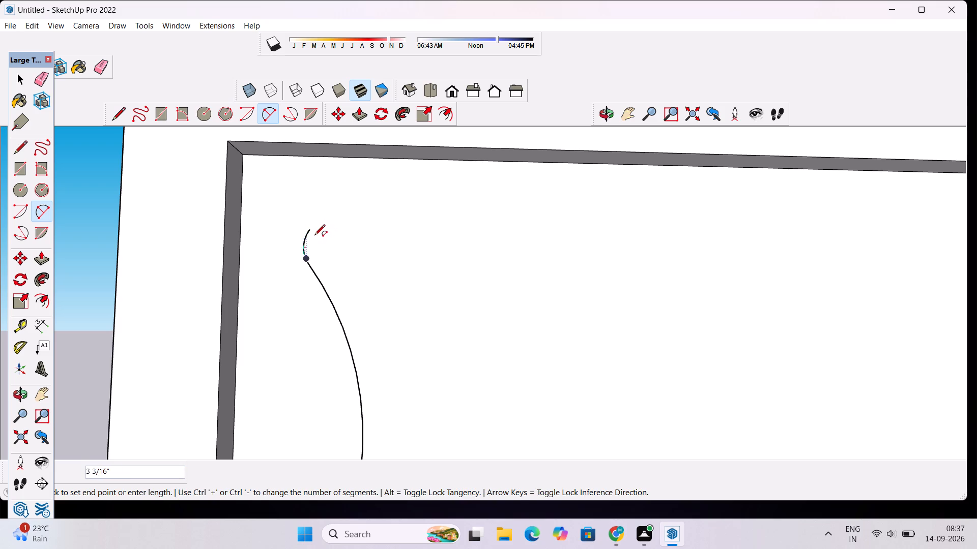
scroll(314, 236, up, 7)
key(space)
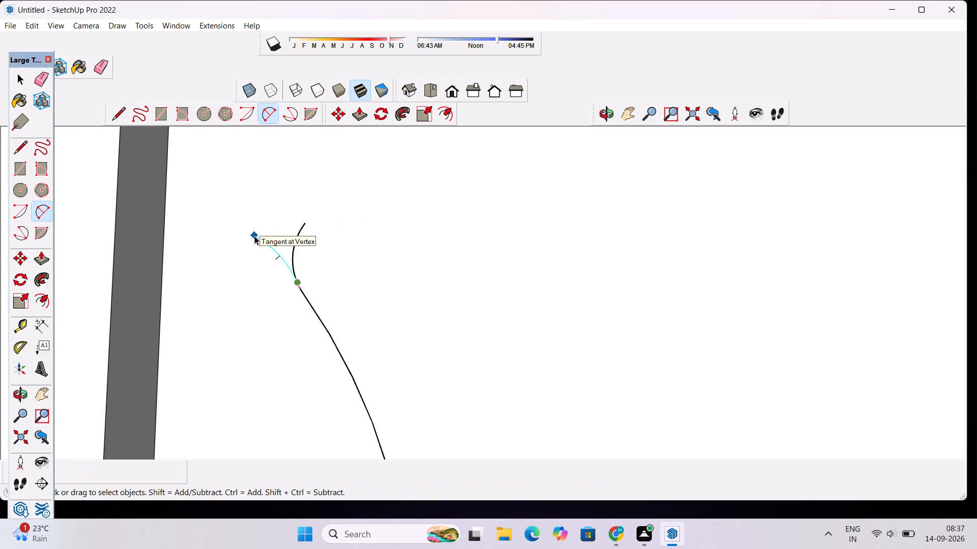
Copy the small arc at the curve's upper end about 4 5/16" across the tower panel, toward the panel's interior.
click(297, 234)
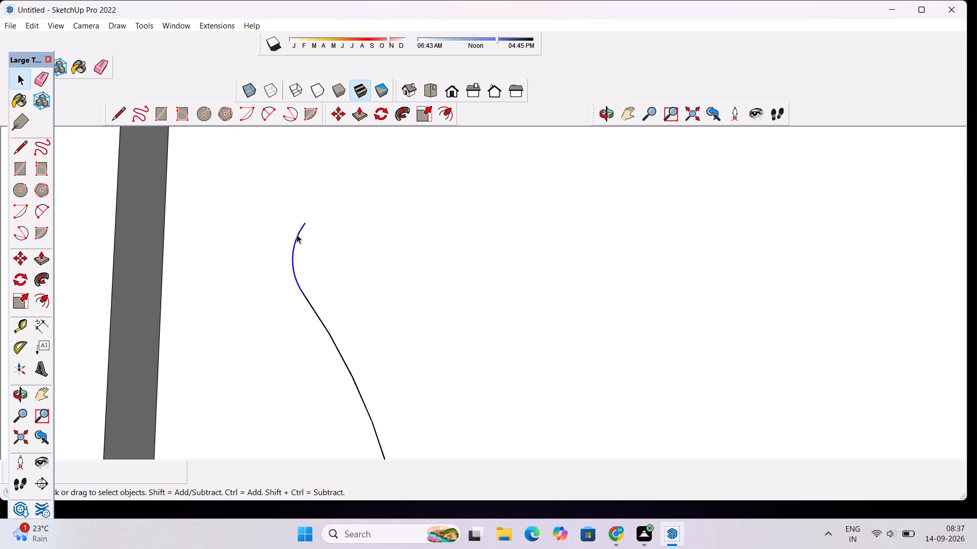
key(m)
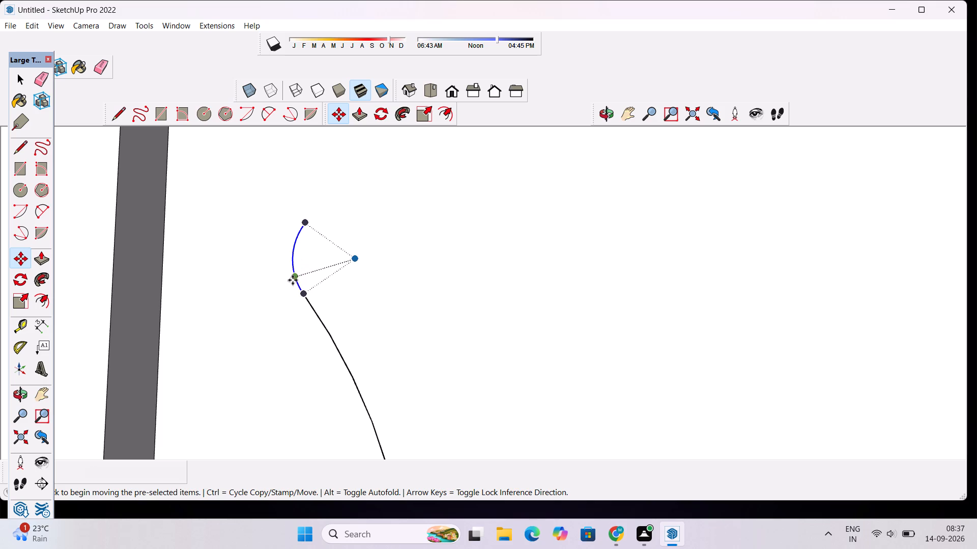
scroll(318, 311, up, 4)
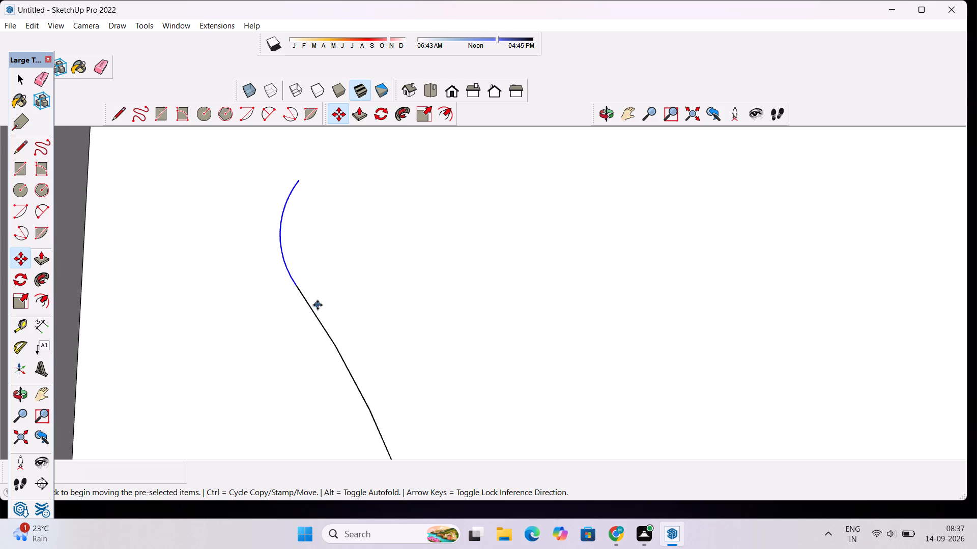
click(298, 285)
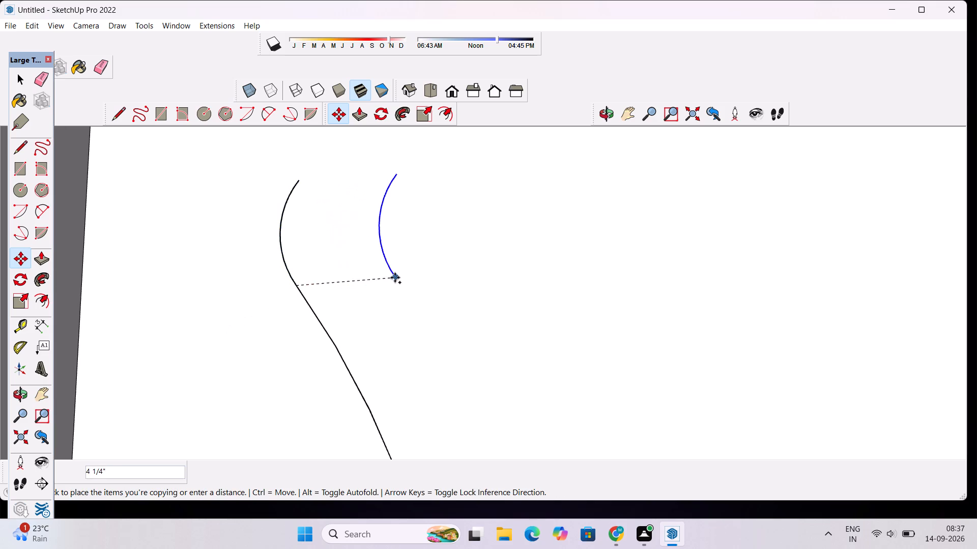
click(397, 278)
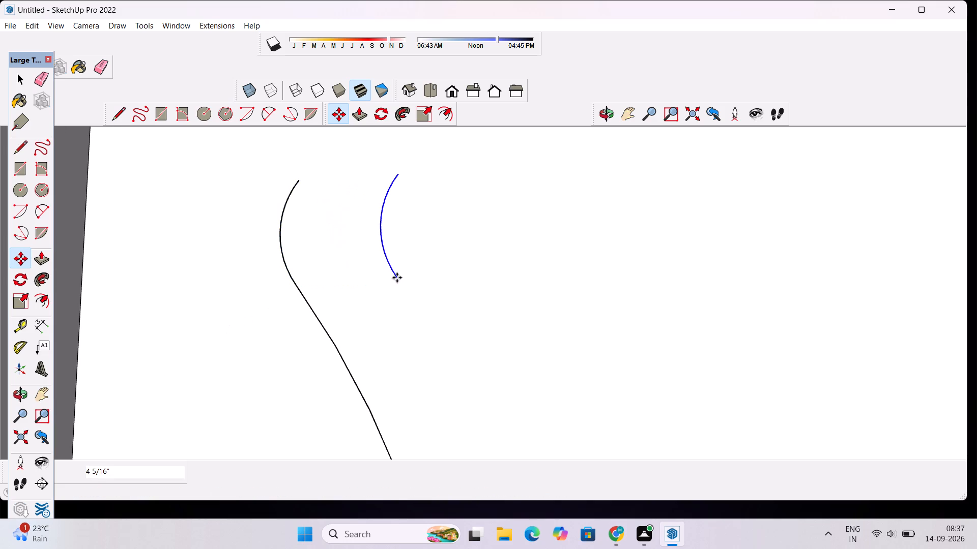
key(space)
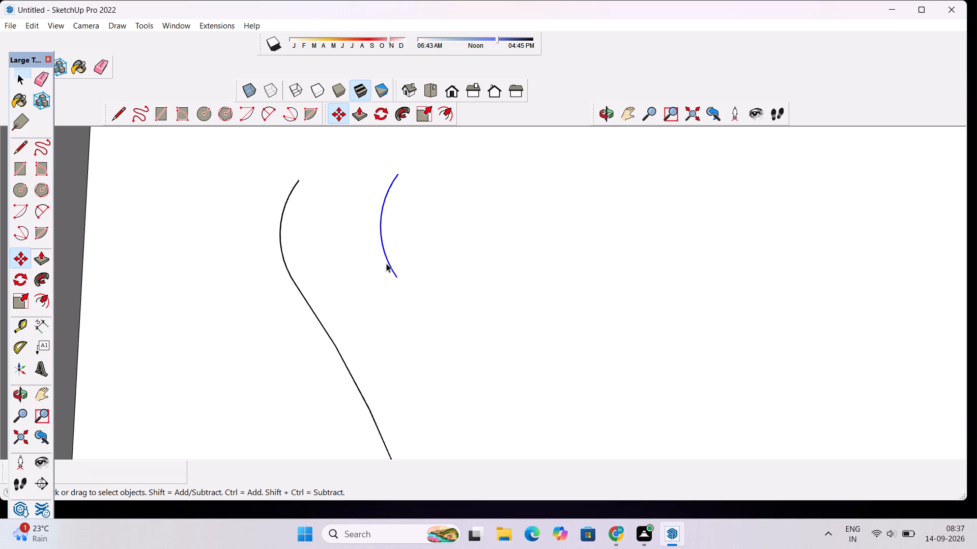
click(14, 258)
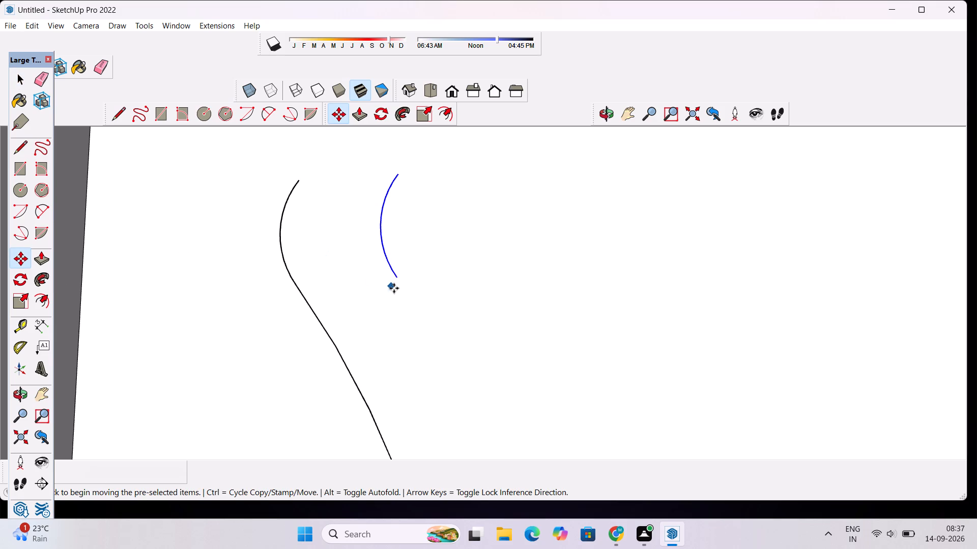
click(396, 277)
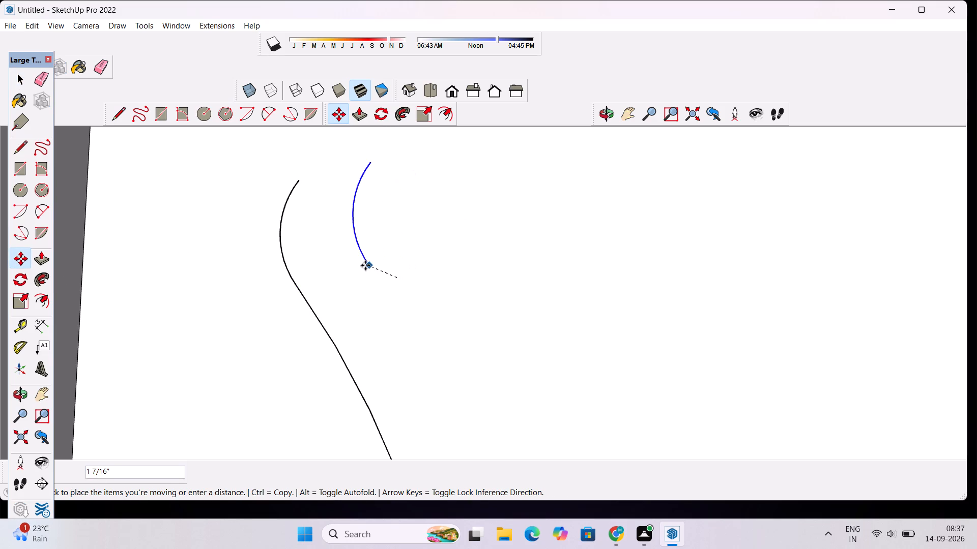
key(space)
Rotate the copied arc half a turn about its lower endpoint so it bulges the opposite way.
click(25, 281)
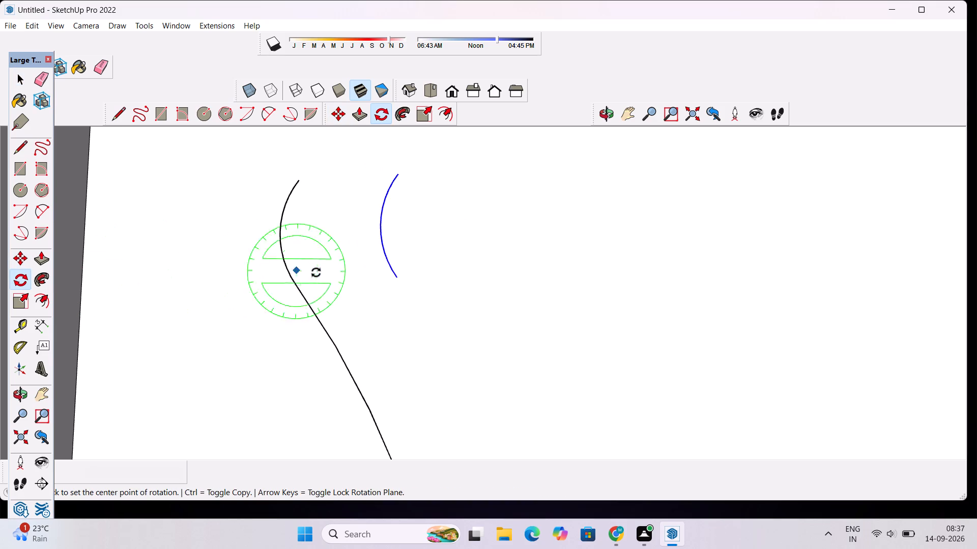
click(395, 278)
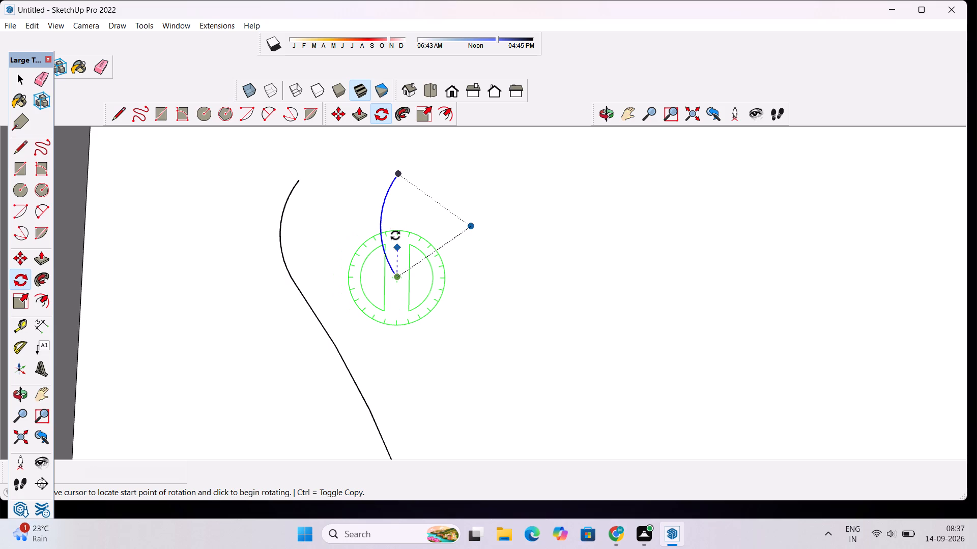
click(402, 172)
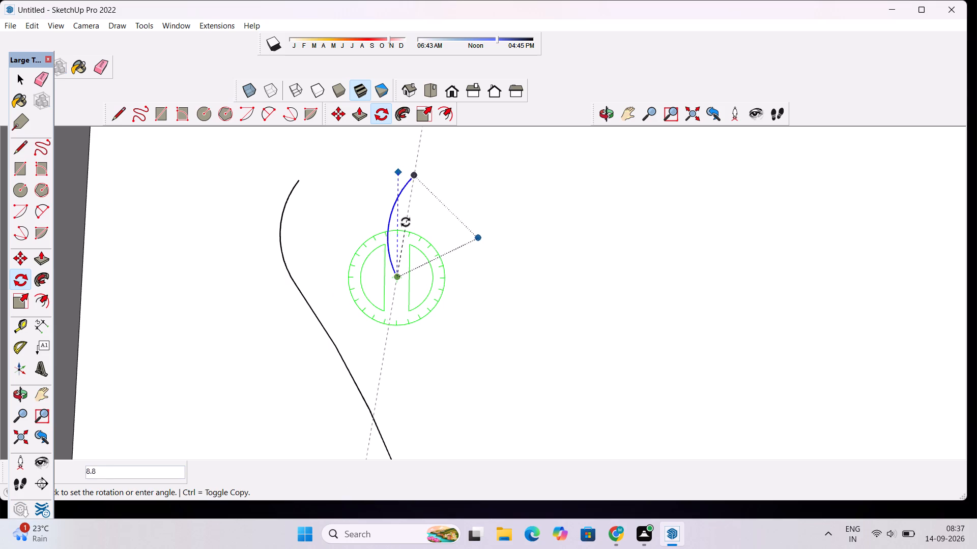
click(395, 294)
key(space)
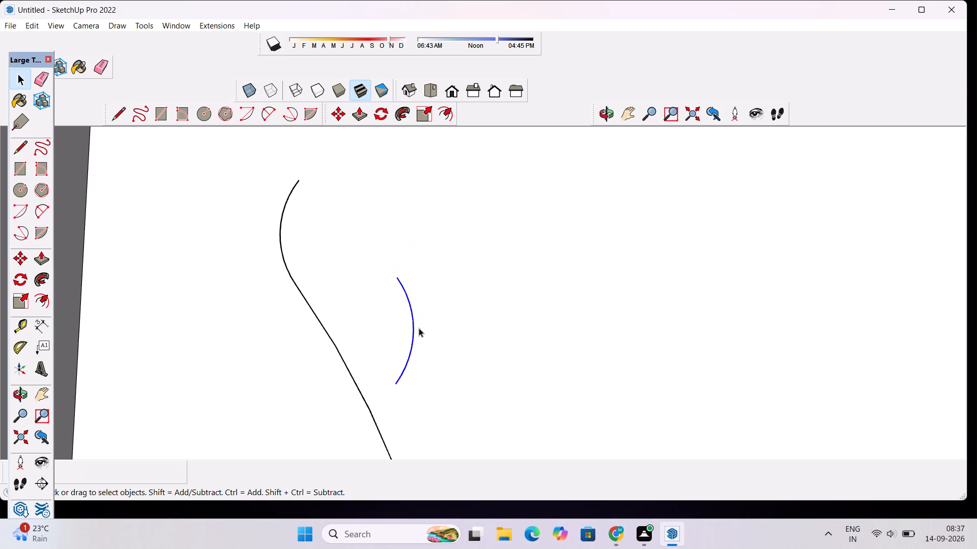
Move the rotated arc about 6 1/16" onto the small arc at the S-curve's upper end, closing a leaf shape.
key(m)
click(397, 383)
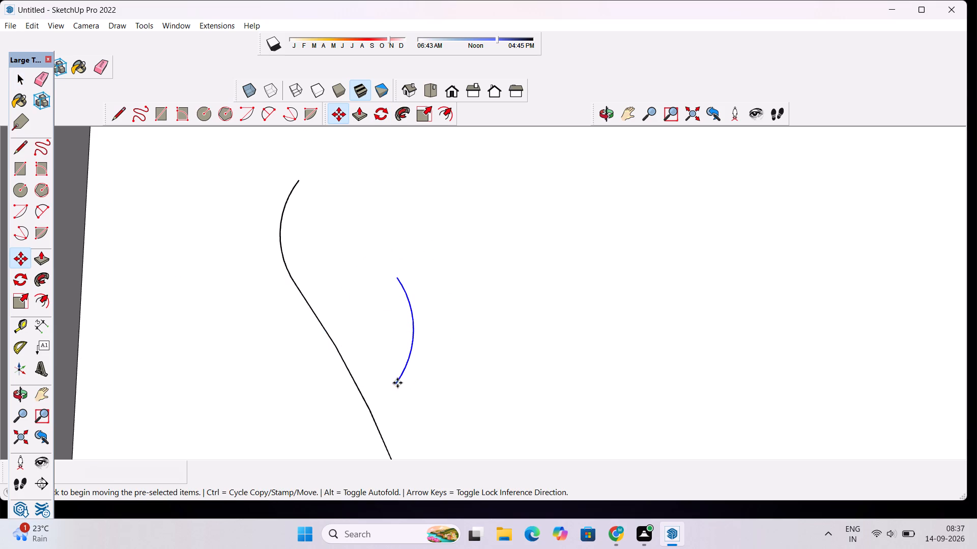
click(301, 289)
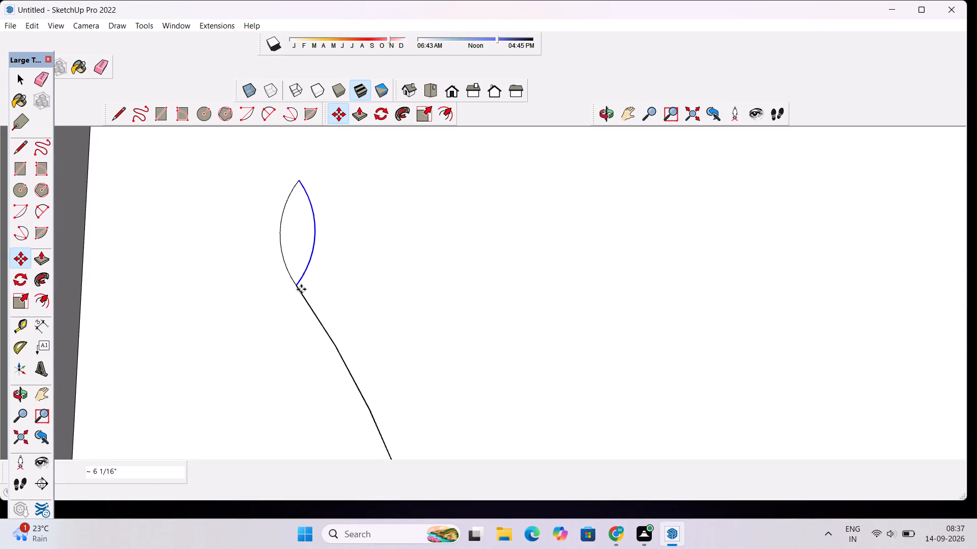
scroll(301, 283, down, 2)
key(space)
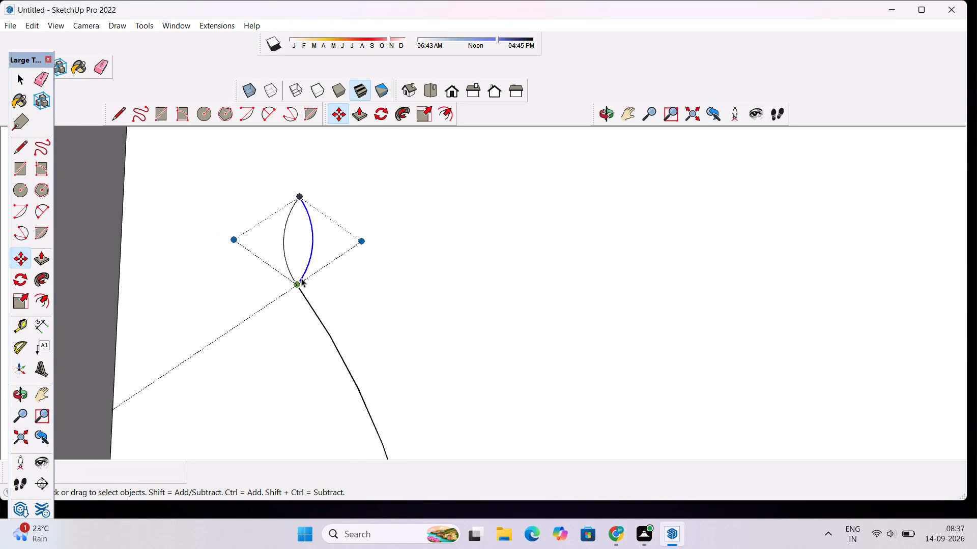
scroll(303, 271, down, 18)
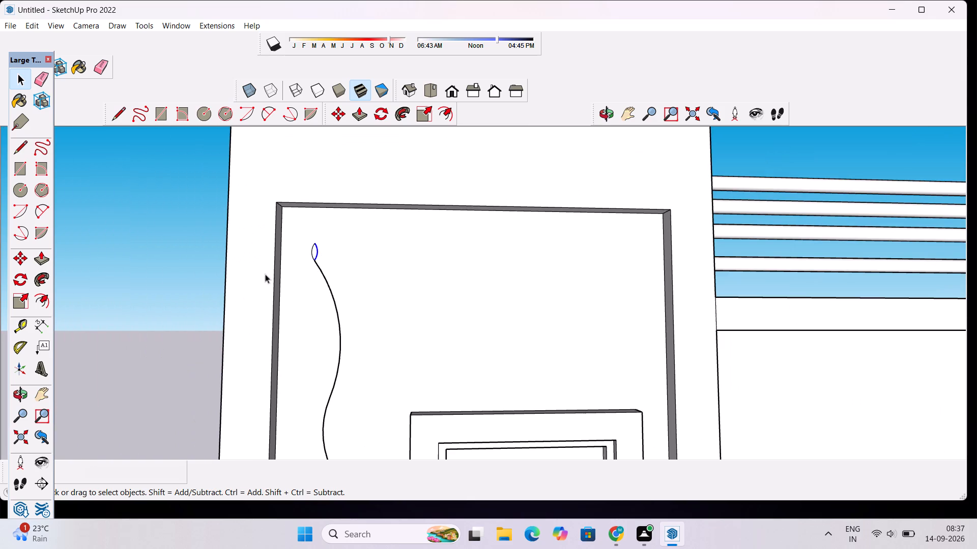
click(132, 268)
Copy the closed leaf from the S-curve's upper end sideways onto the empty interior of the tower panel.
scroll(313, 254, up, 9)
double_click(317, 255)
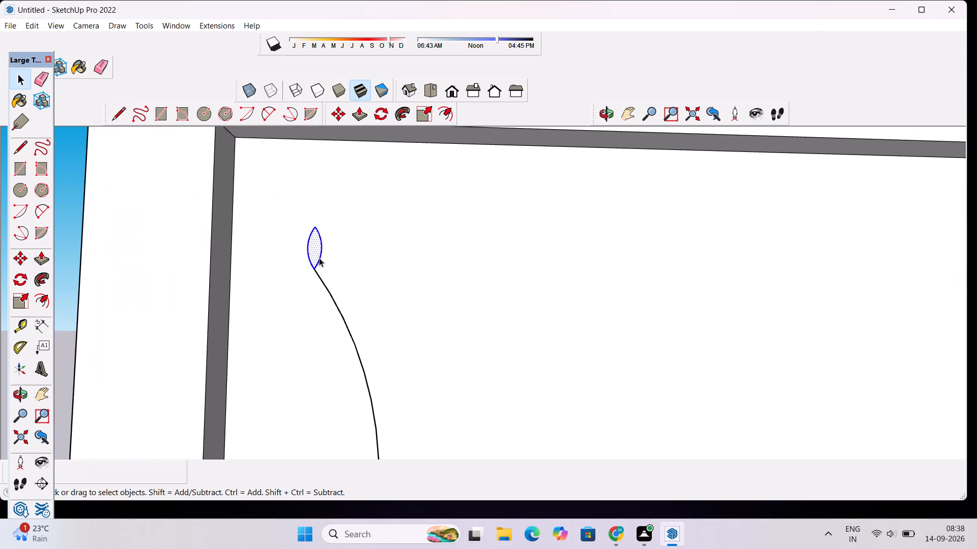
key(m)
scroll(322, 271, up, 2)
click(311, 271)
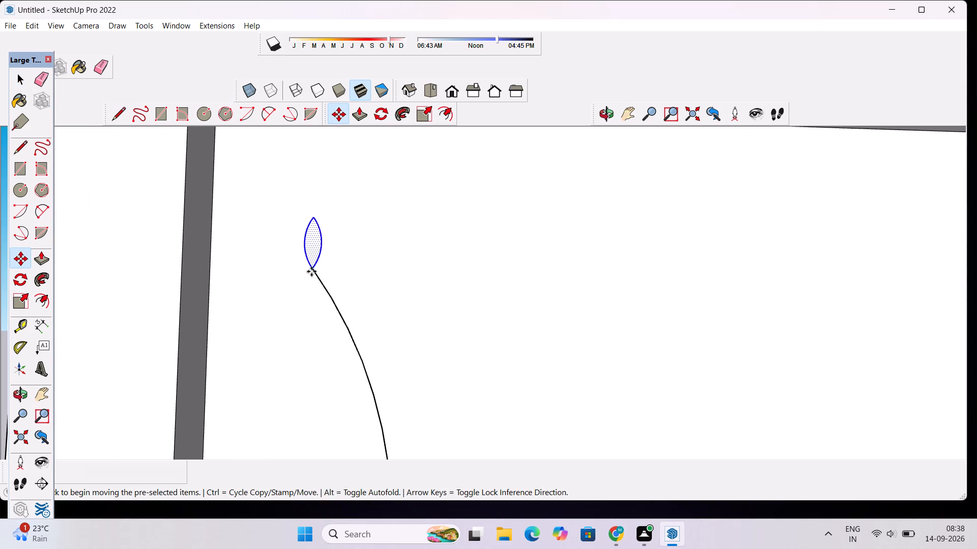
scroll(334, 268, down, 11)
scroll(355, 322, up, 2)
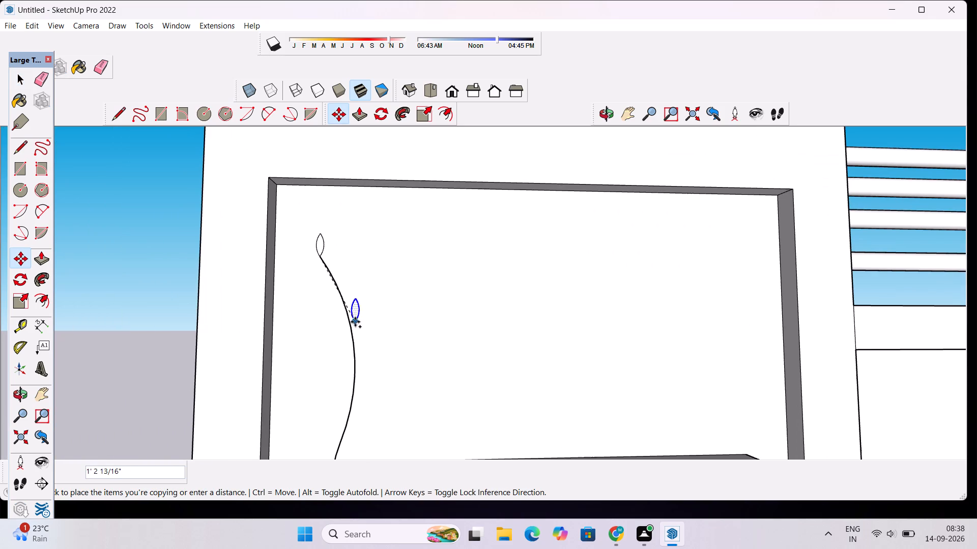
scroll(391, 276, down, 3)
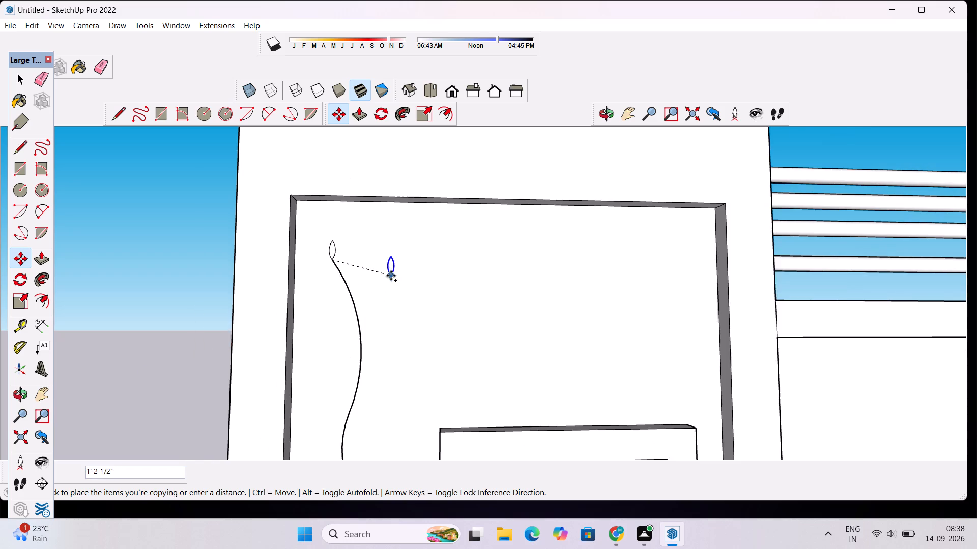
click(413, 278)
Rotate the leaf copy 15° about its lower tip, leaning it away from the S-curve.
scroll(419, 248, up, 5)
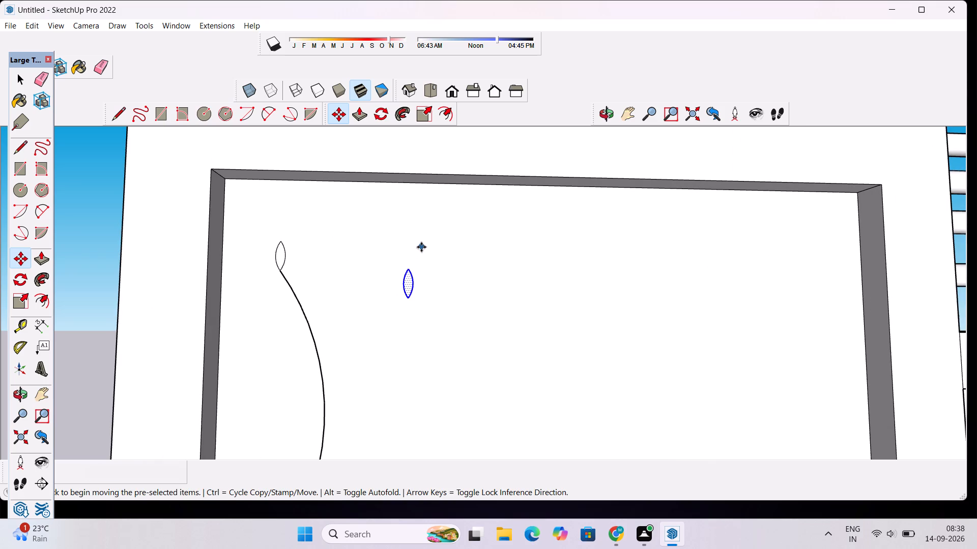
click(20, 276)
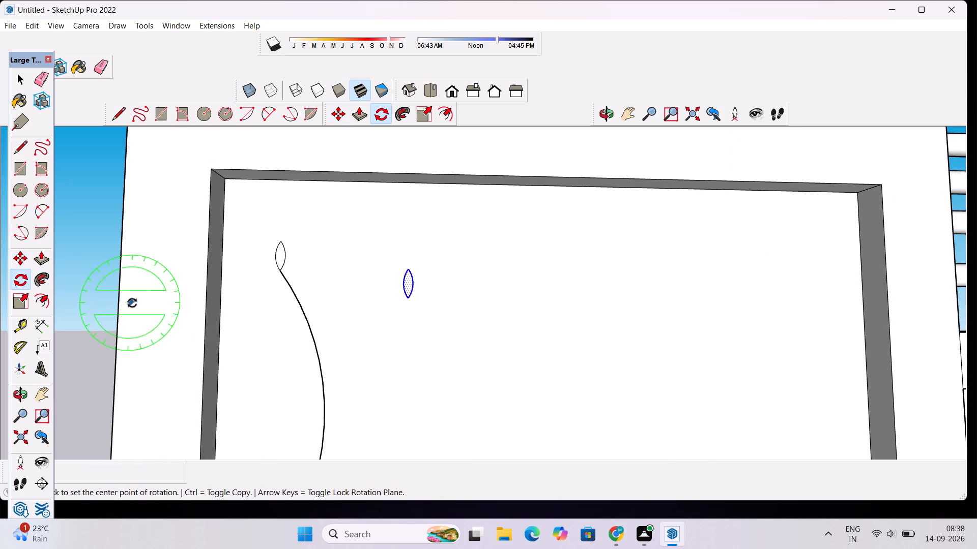
click(409, 297)
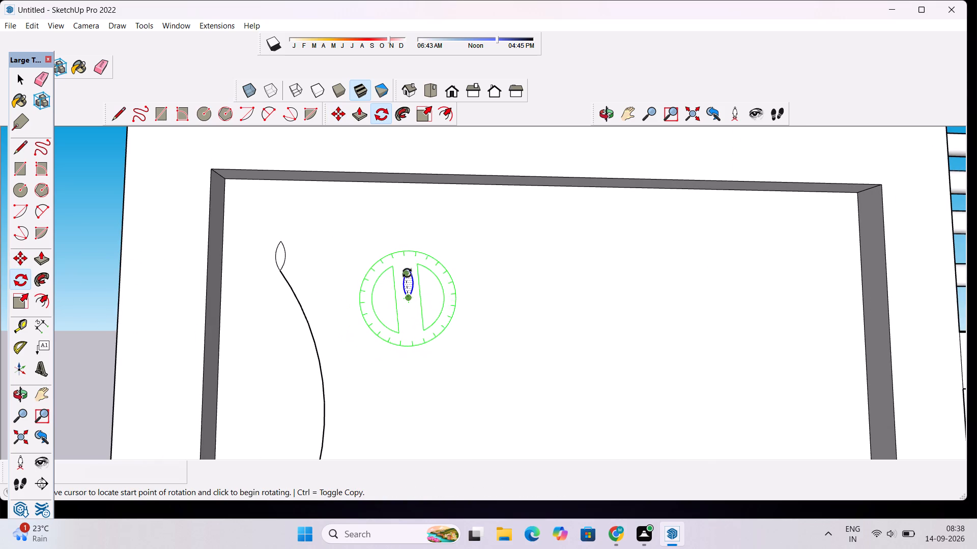
click(409, 267)
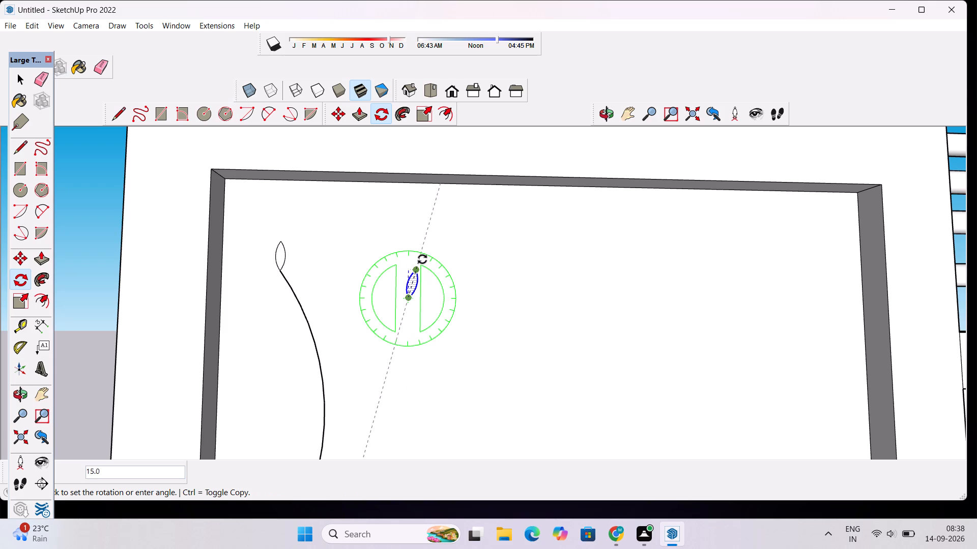
click(422, 259)
Copy the tilted leaf by its lower tip about 1' 3 7/8" onto the S-curve, just below the top leaf.
scroll(413, 338, up, 1)
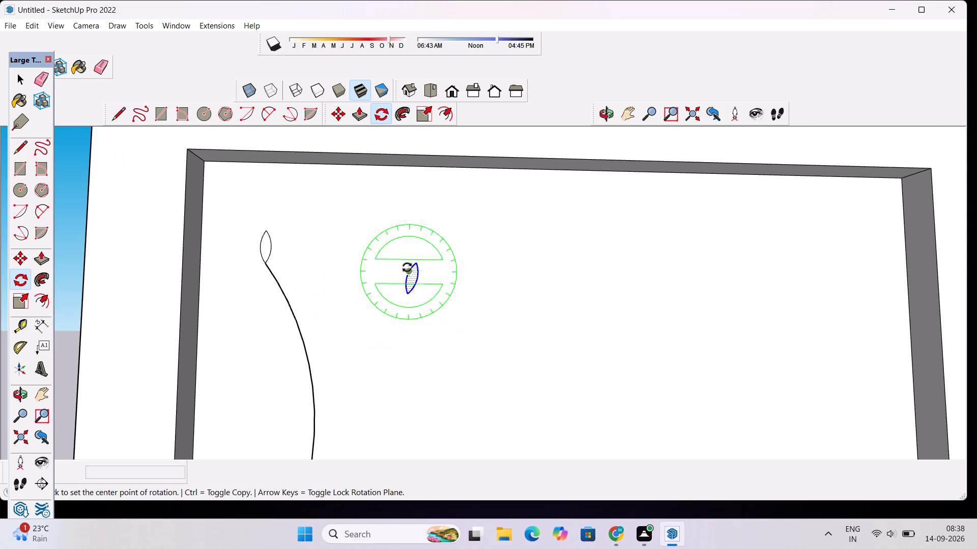
scroll(407, 267, down, 4)
scroll(414, 336, up, 4)
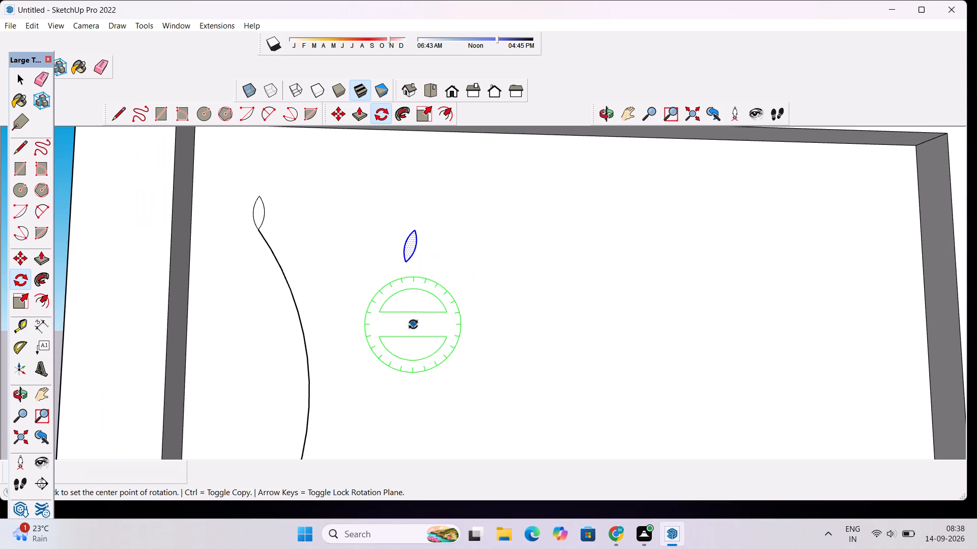
key(space)
text(m)
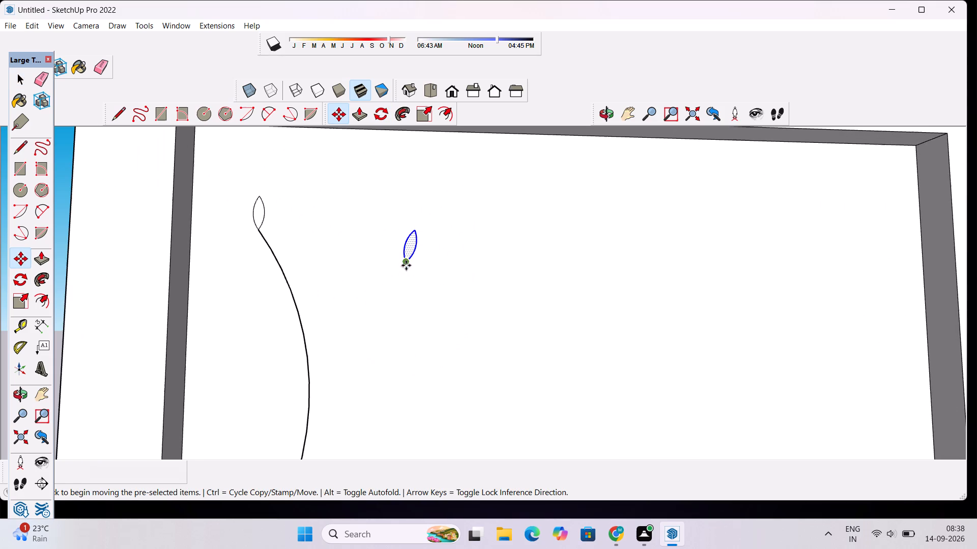
click(405, 262)
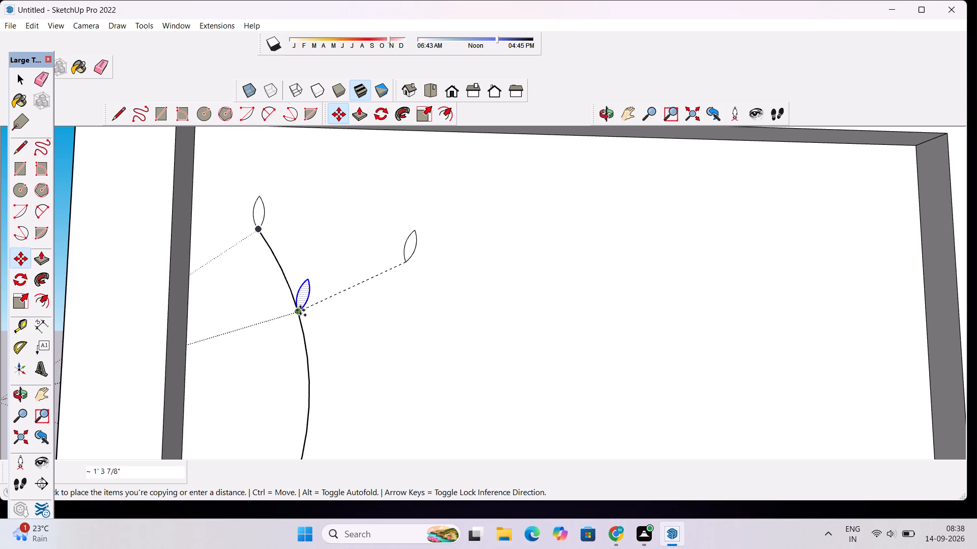
click(302, 312)
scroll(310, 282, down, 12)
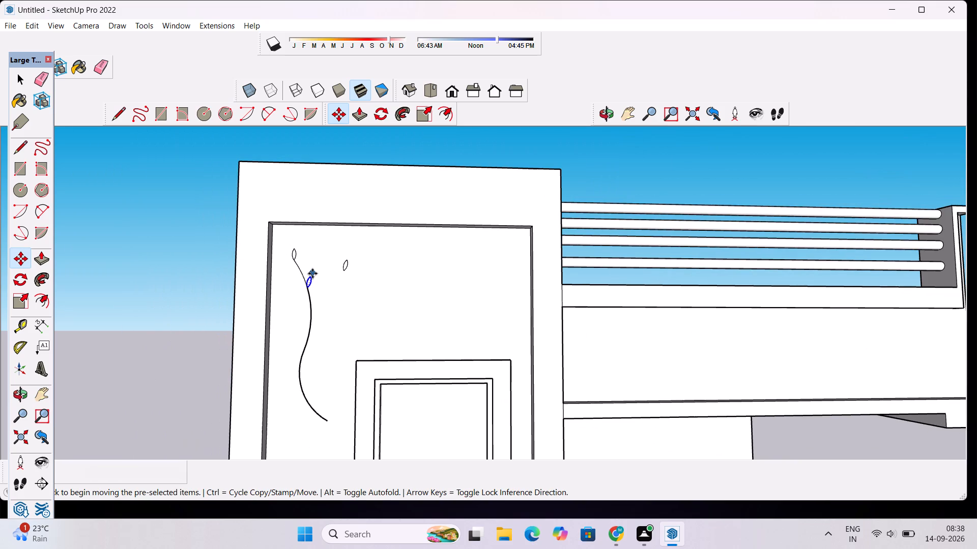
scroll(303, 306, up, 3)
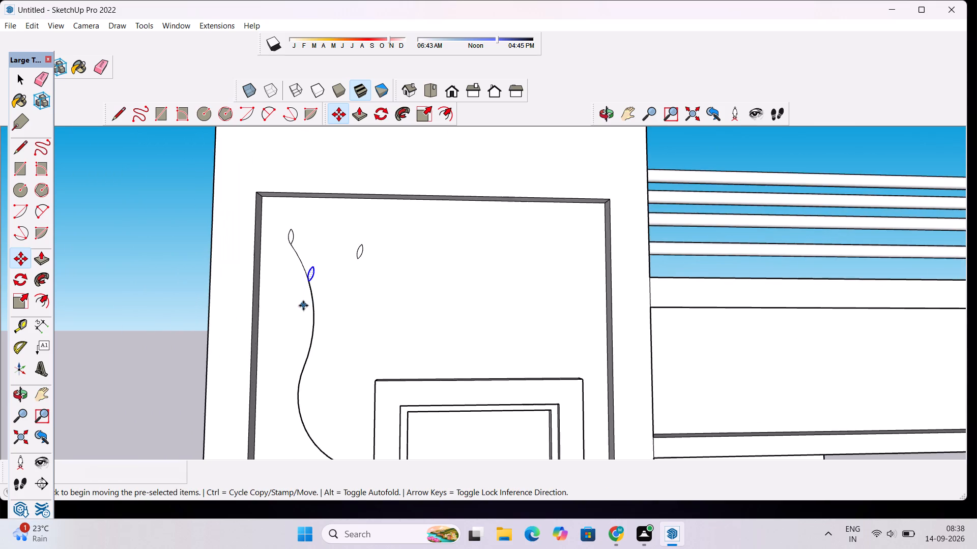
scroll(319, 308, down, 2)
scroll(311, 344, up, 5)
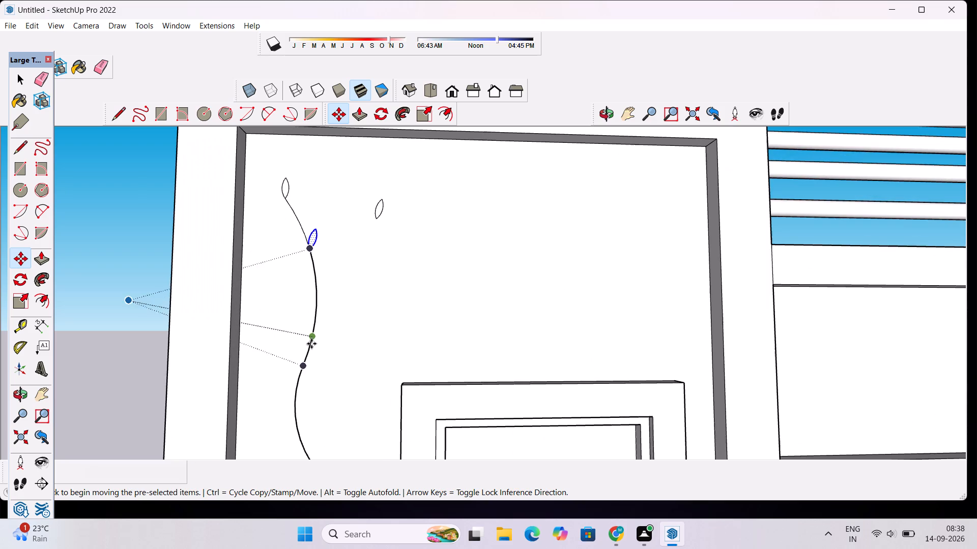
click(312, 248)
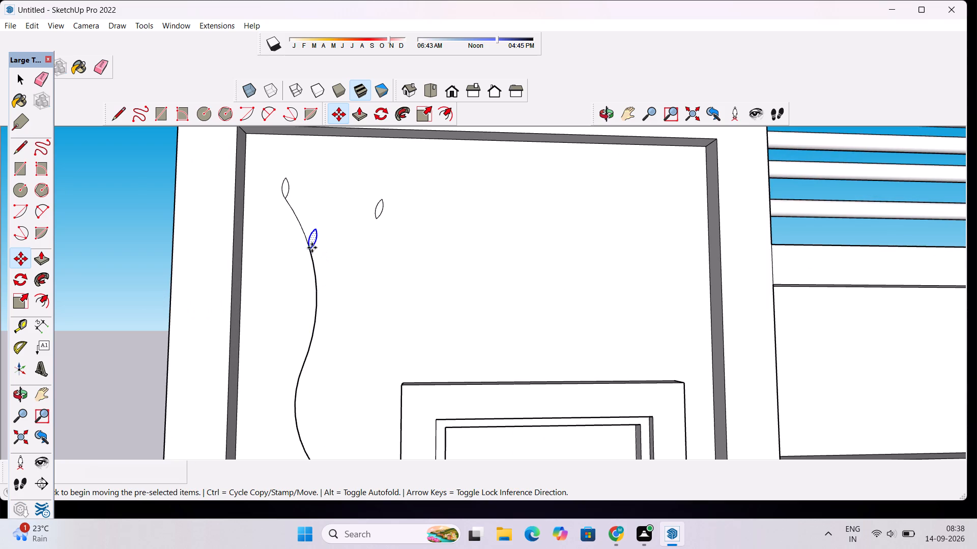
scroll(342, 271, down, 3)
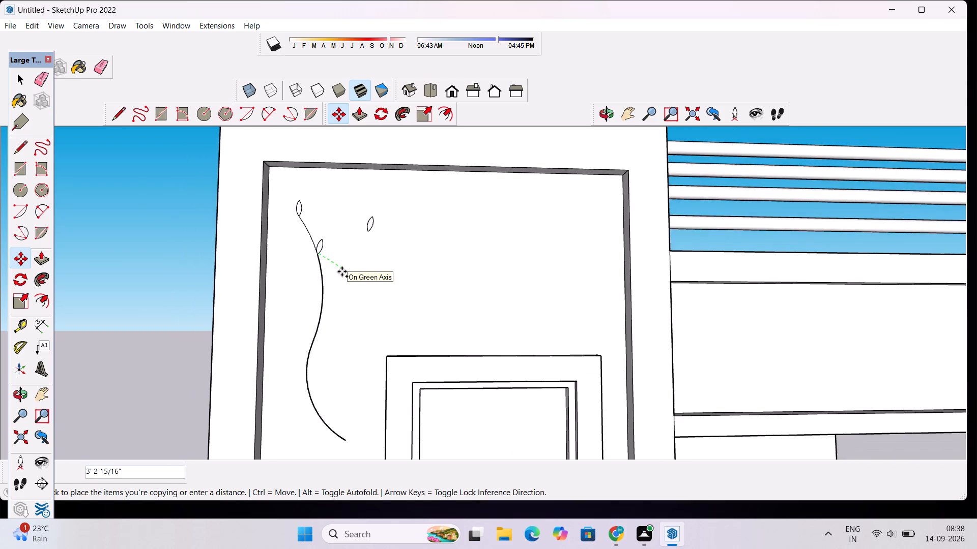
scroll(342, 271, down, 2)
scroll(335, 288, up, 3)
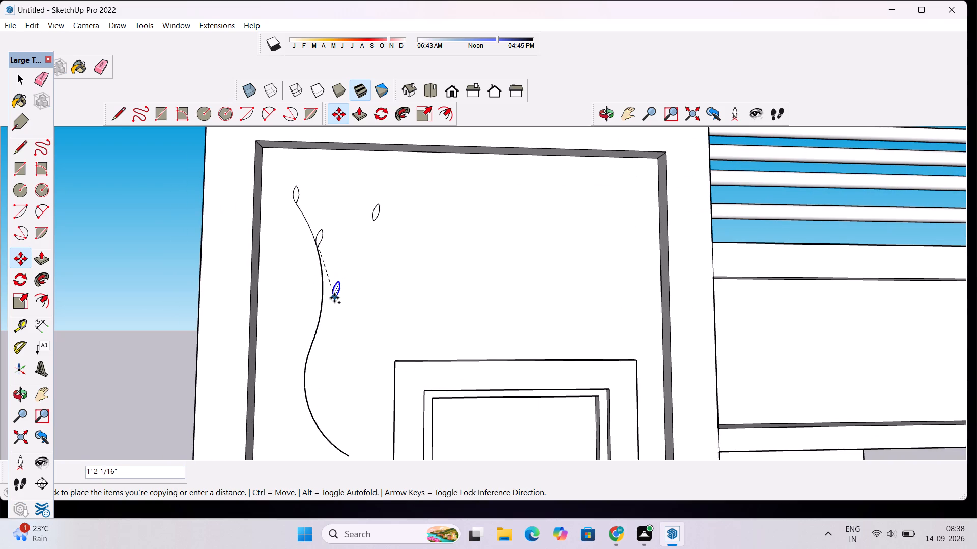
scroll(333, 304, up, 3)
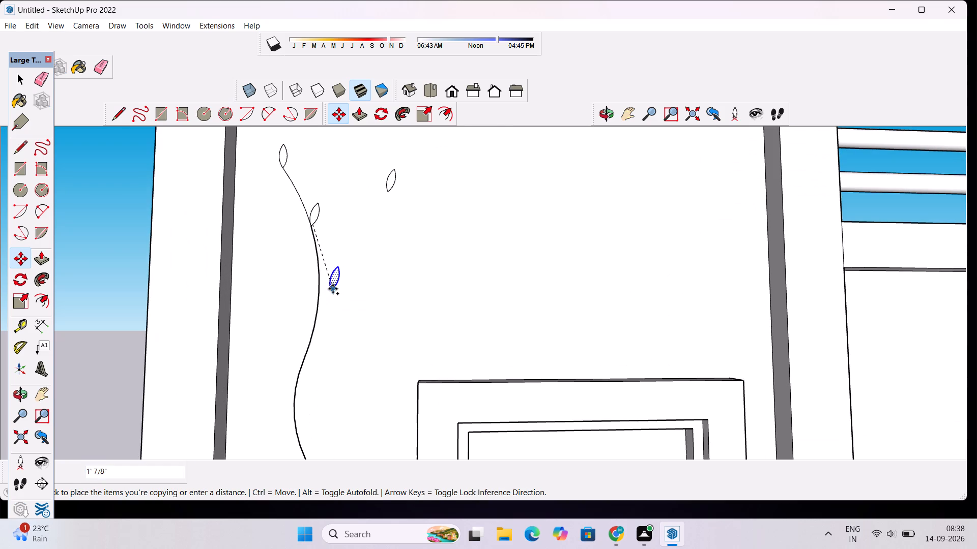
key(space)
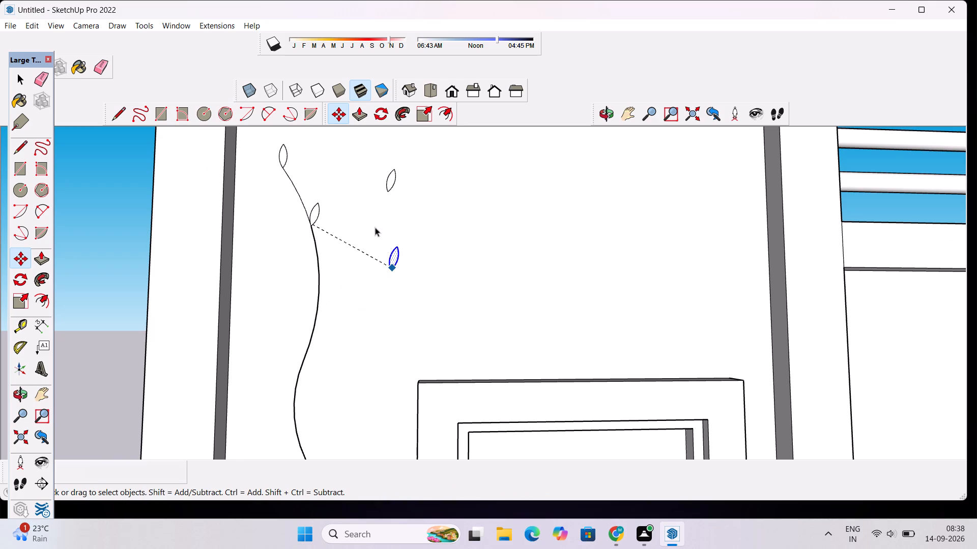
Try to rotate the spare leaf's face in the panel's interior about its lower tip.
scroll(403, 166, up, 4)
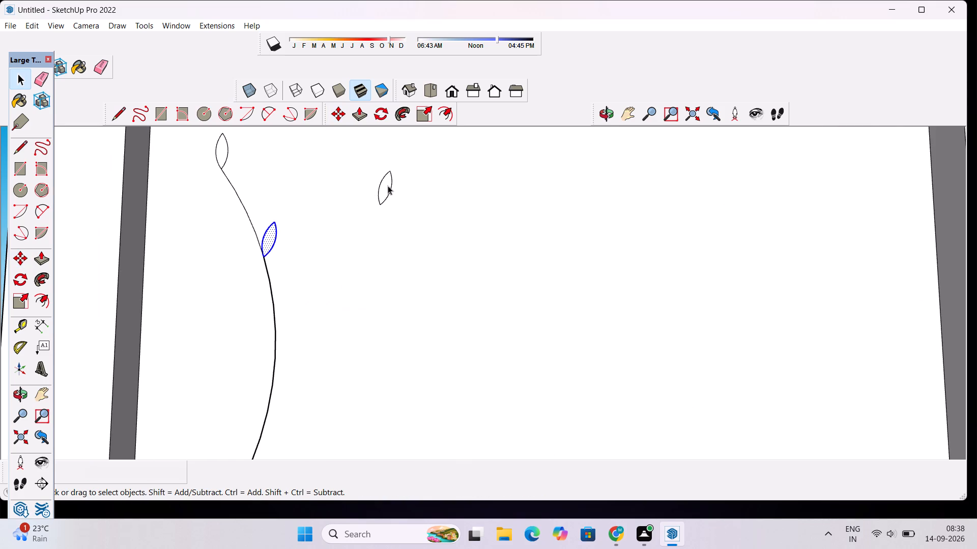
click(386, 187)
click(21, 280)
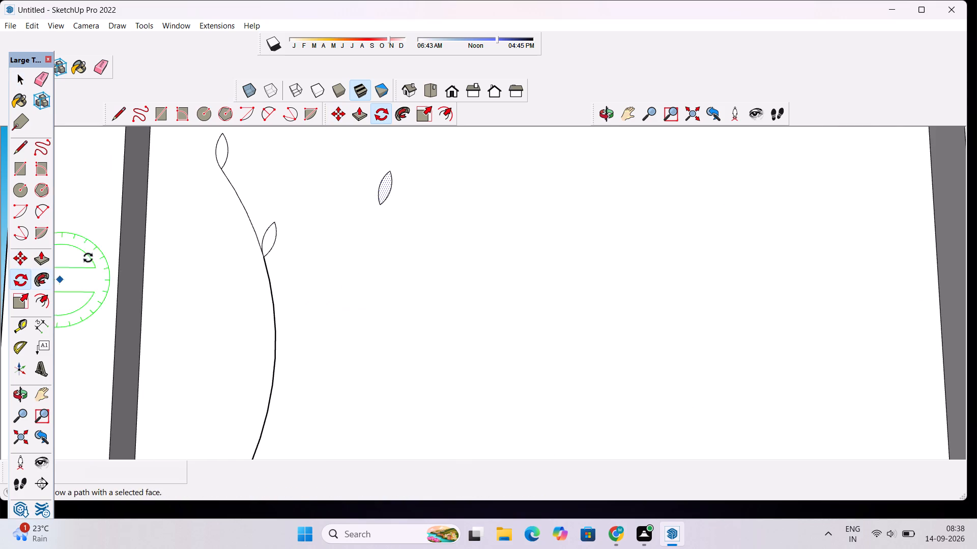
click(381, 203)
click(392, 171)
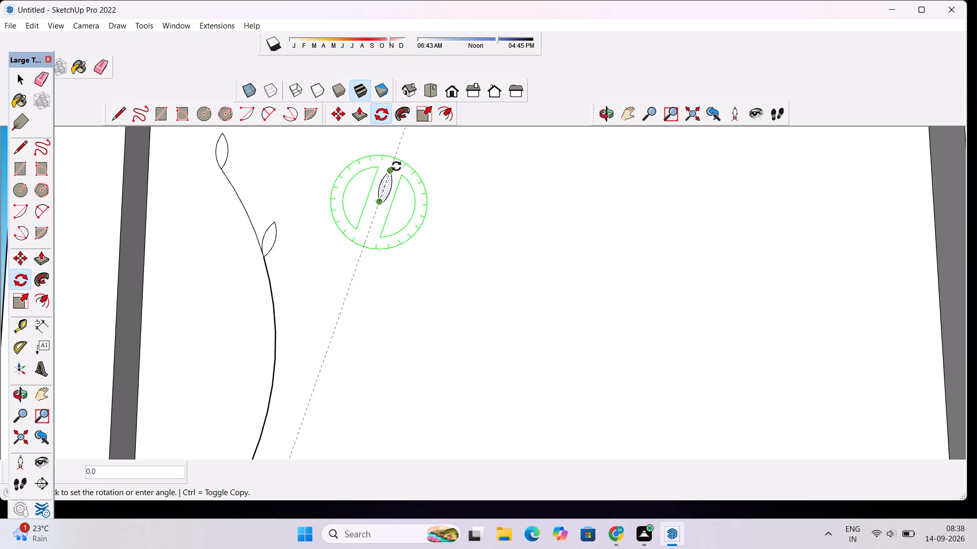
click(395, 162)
Copy the spare leaf by its lower tip about 1' 9 3/4" to beside the S-curve, below the second leaf.
key(m)
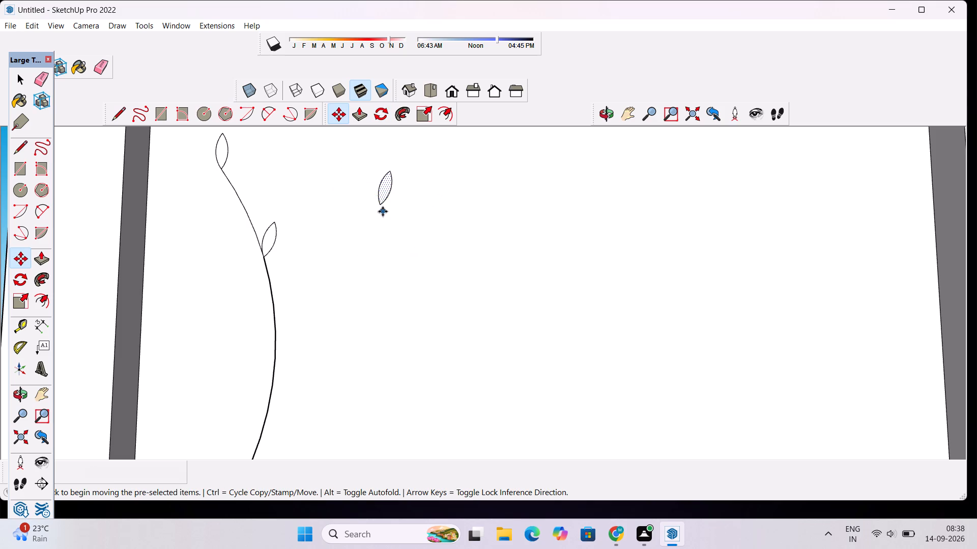
click(382, 204)
scroll(322, 298, down, 4)
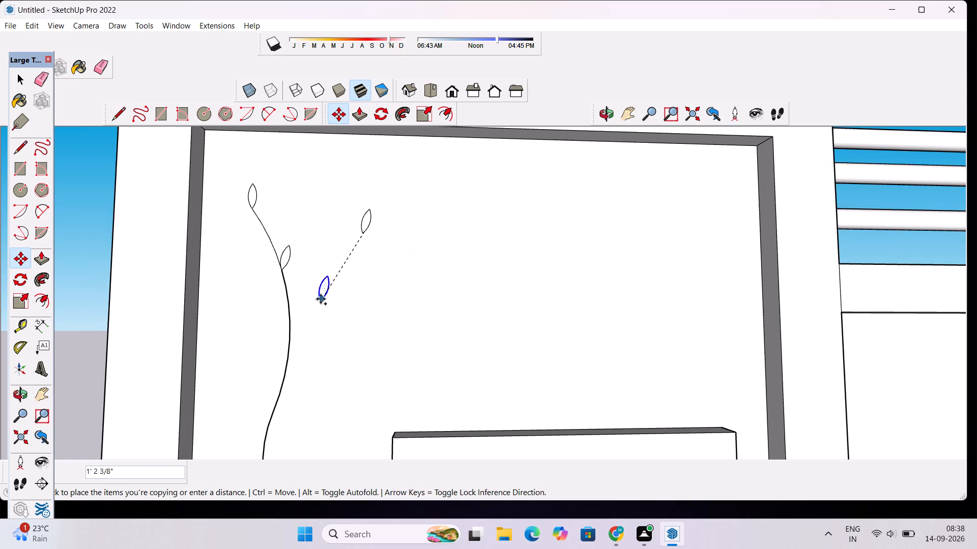
click(294, 330)
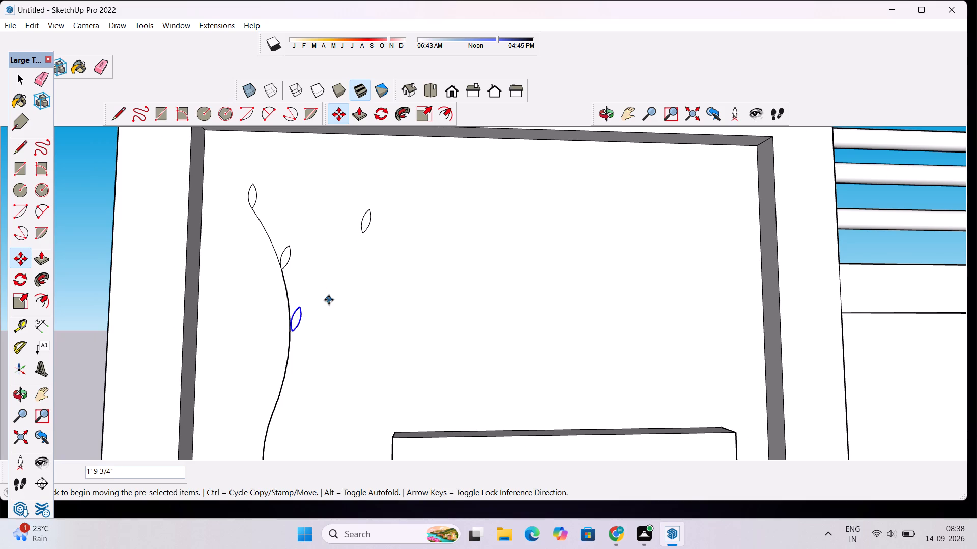
Move the new leaf copy about 1 7/16" away from the S-curve, clear of the line.
scroll(305, 298, up, 5)
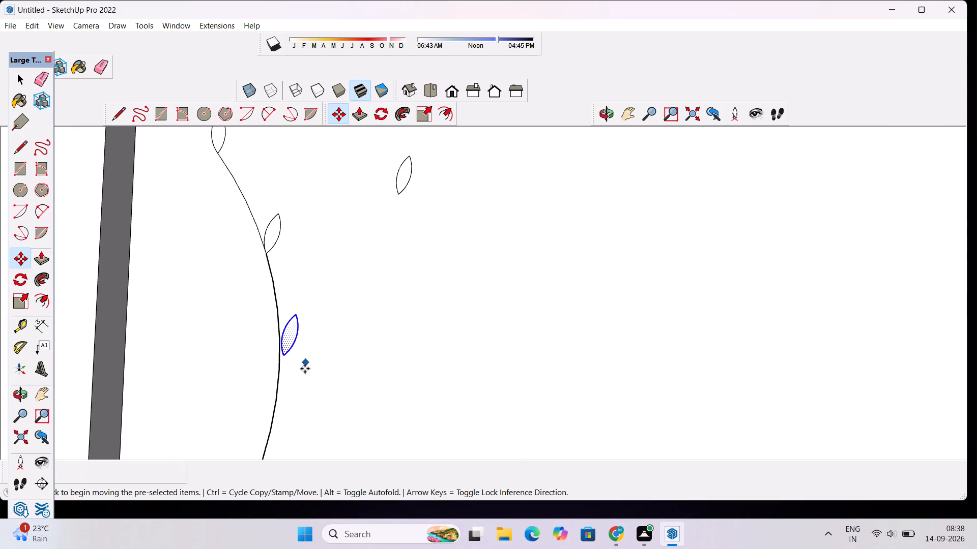
scroll(301, 394, up, 4)
click(276, 335)
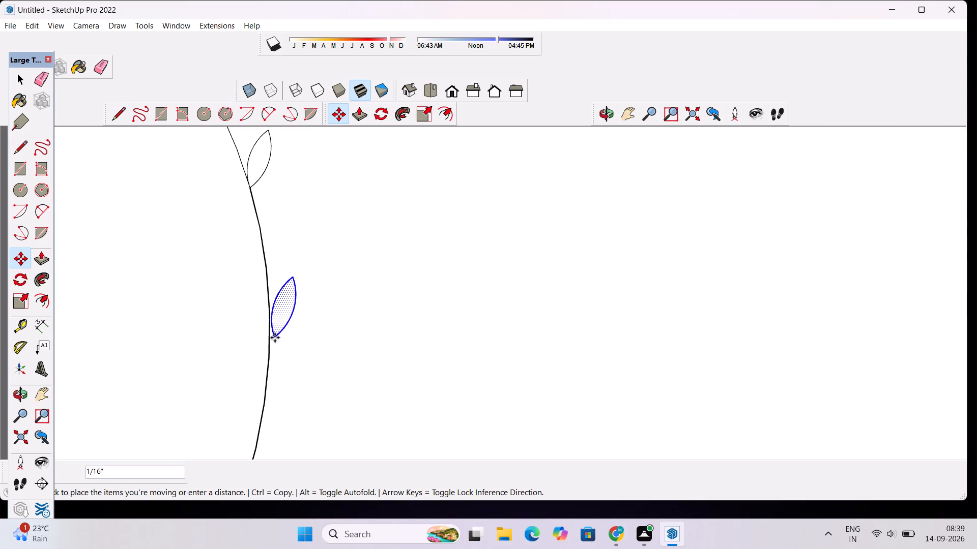
click(291, 325)
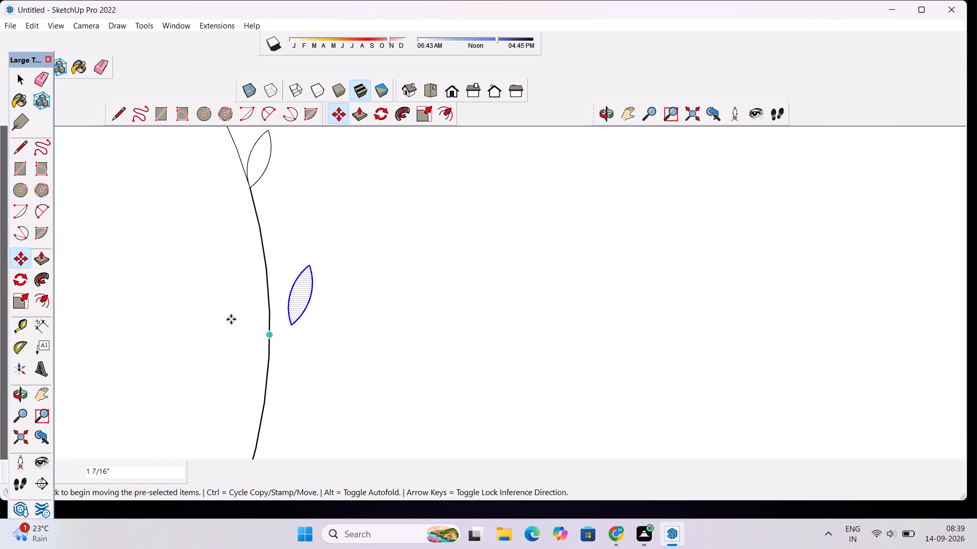
Rotate the leaf copy about 4.6° about its lower tip, leaning it further away from the S-curve.
click(24, 280)
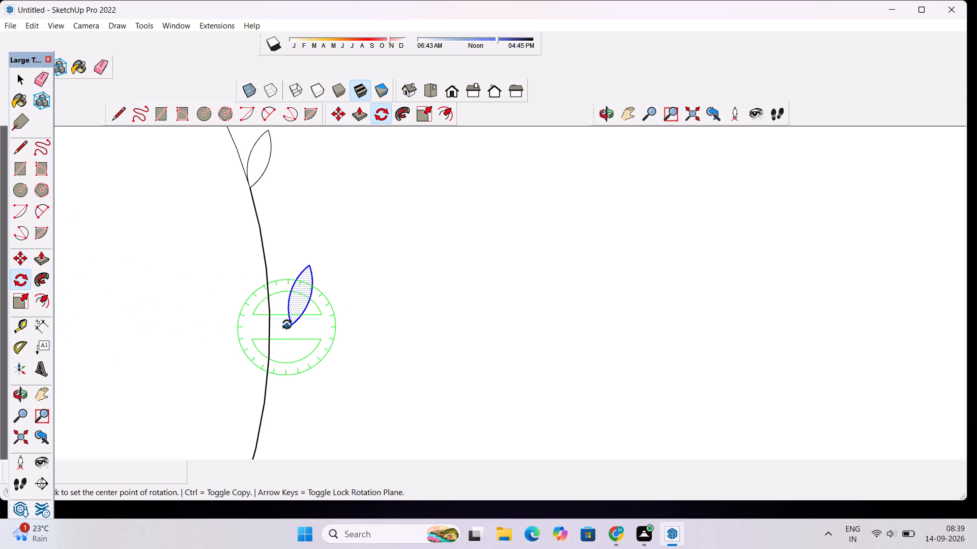
click(287, 324)
click(309, 265)
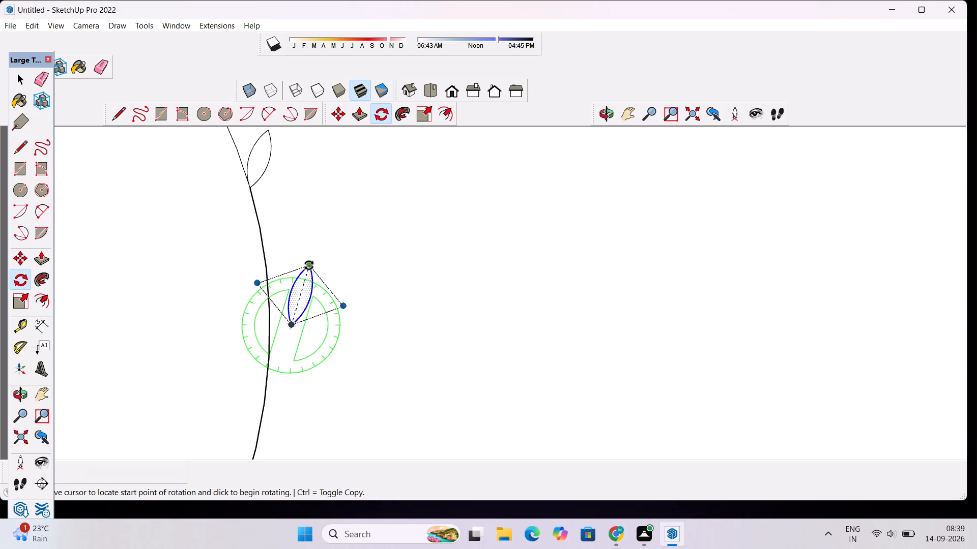
click(315, 265)
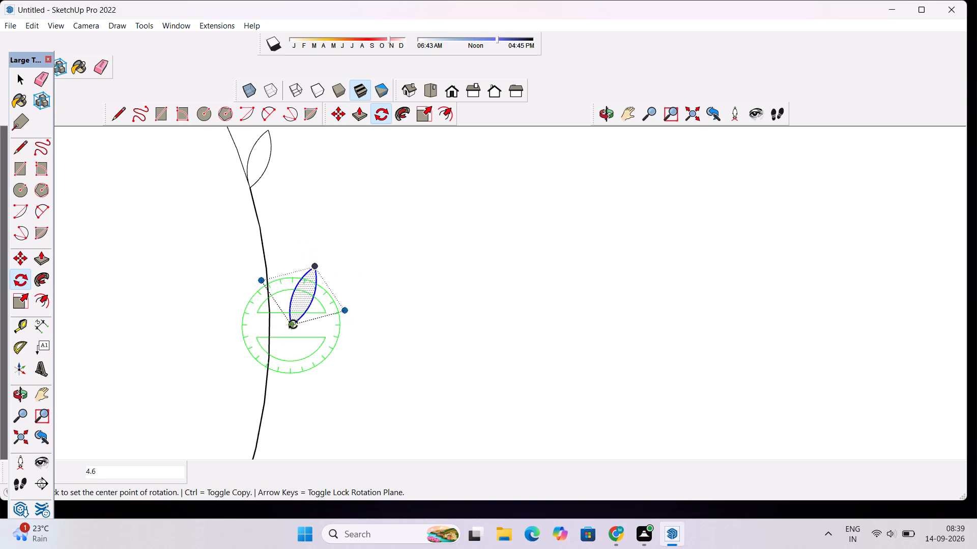
click(293, 324)
click(272, 339)
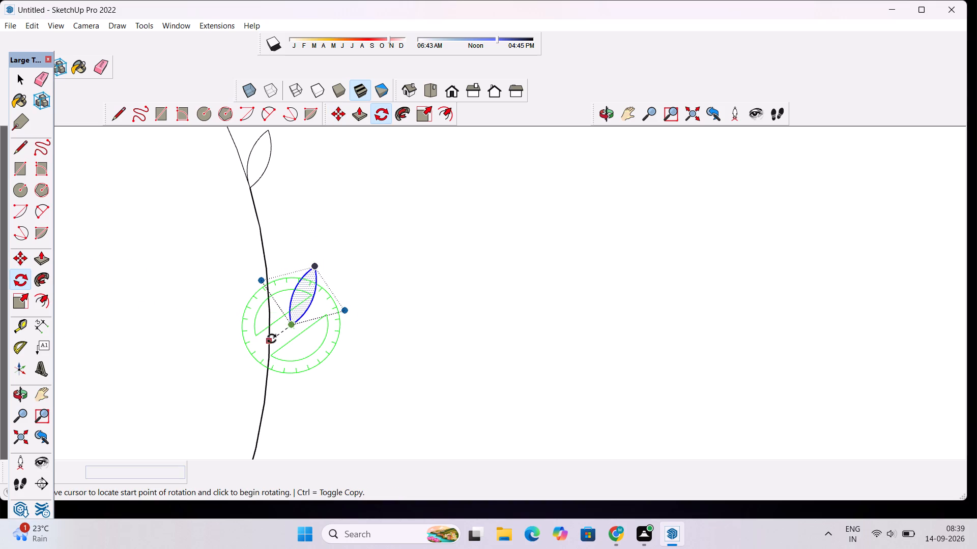
Move the tilted leaf by its lower tip about 2" onto the S-curve as the third leaf.
key(m)
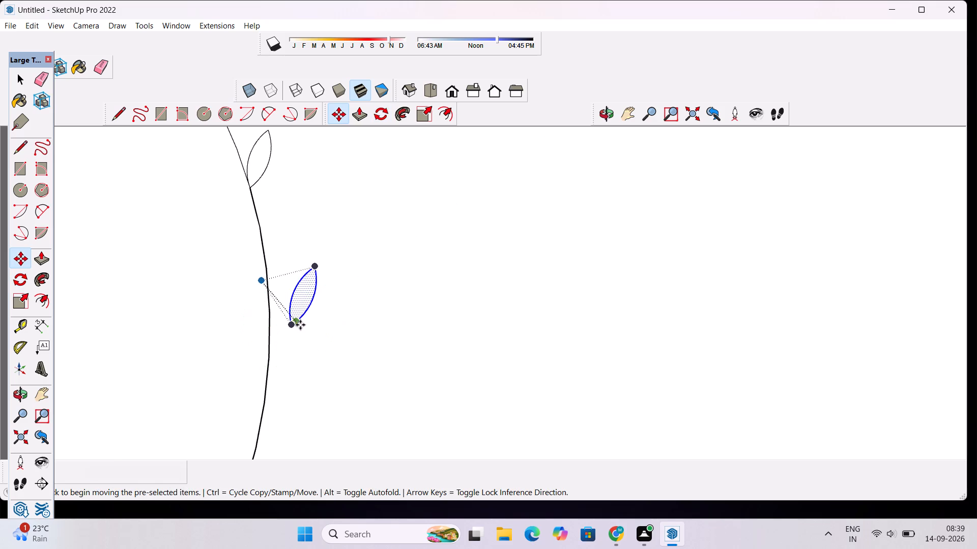
click(292, 323)
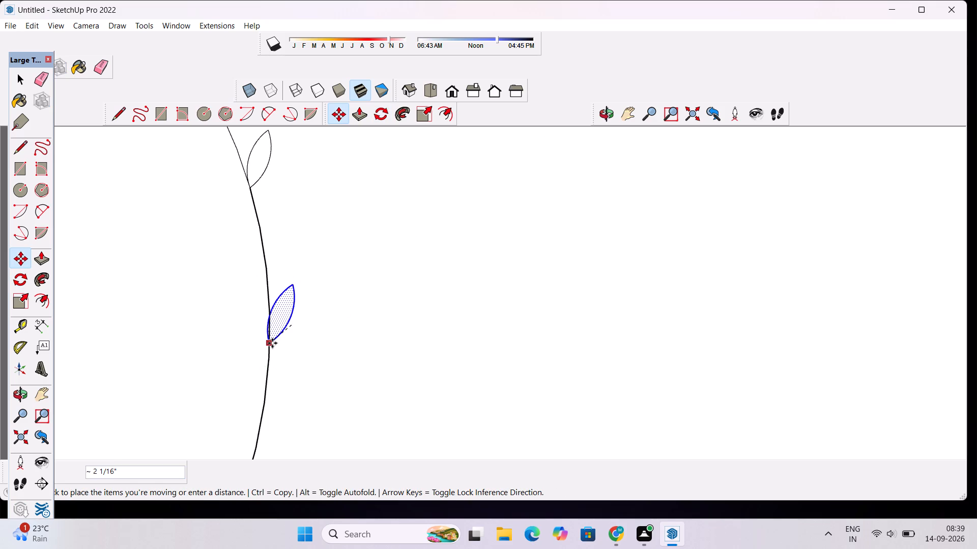
click(272, 343)
Copy the spare leaf's face by its lower tip about 2' 6 1/8" to beside the S-curve, below the third leaf.
scroll(300, 306, down, 16)
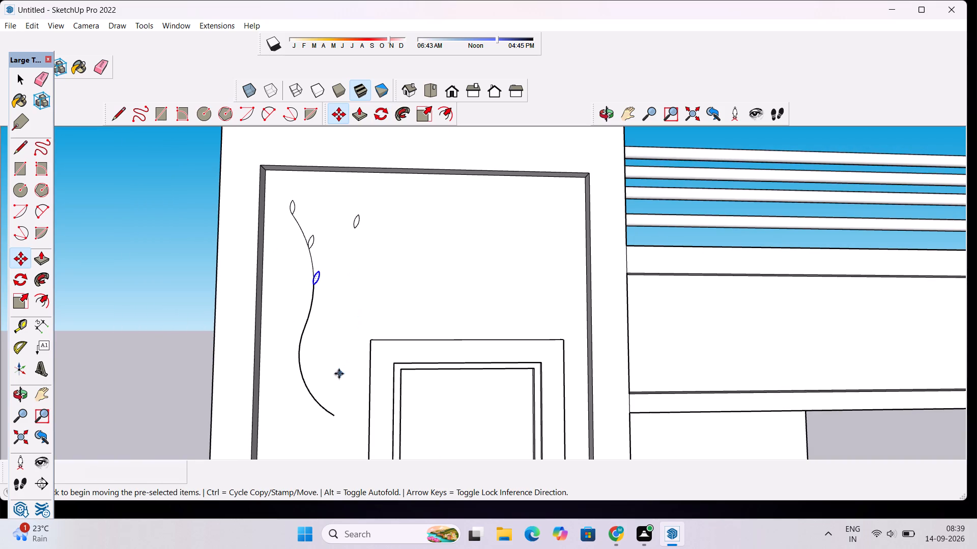
scroll(322, 392, up, 1)
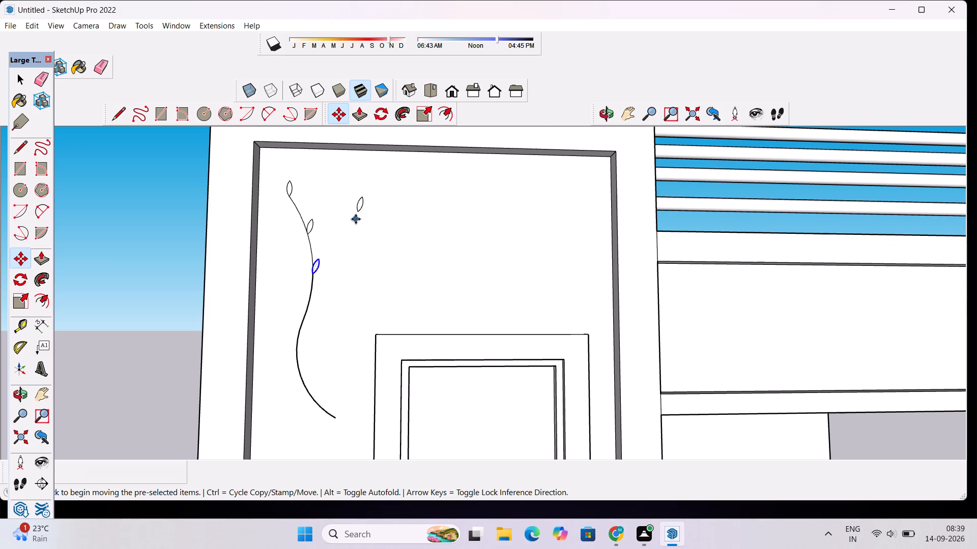
scroll(356, 219, up, 5)
click(356, 206)
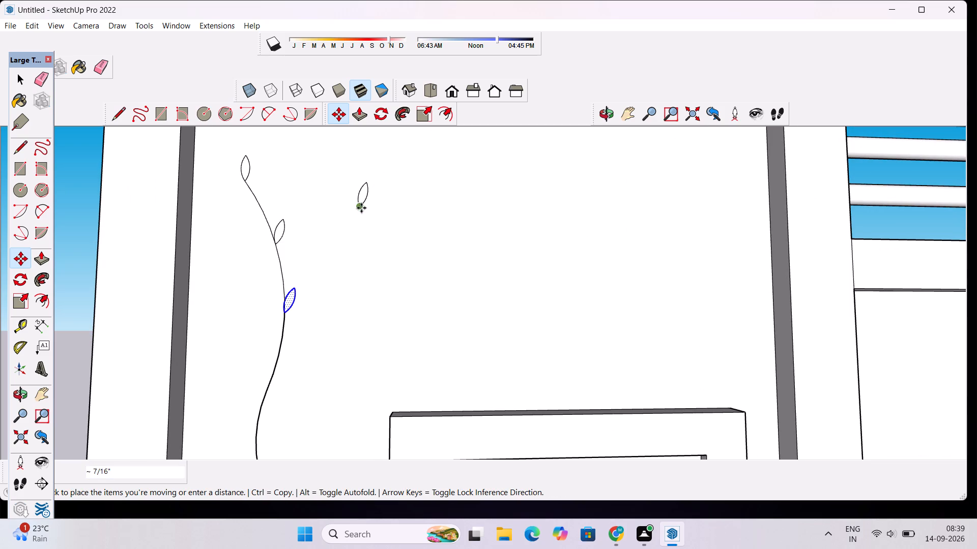
key(space)
click(366, 195)
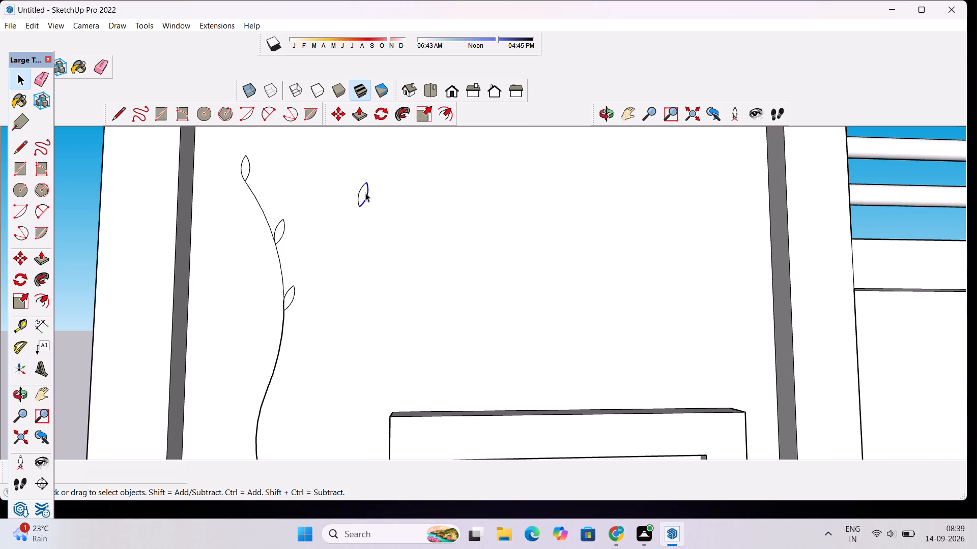
click(364, 193)
key(m)
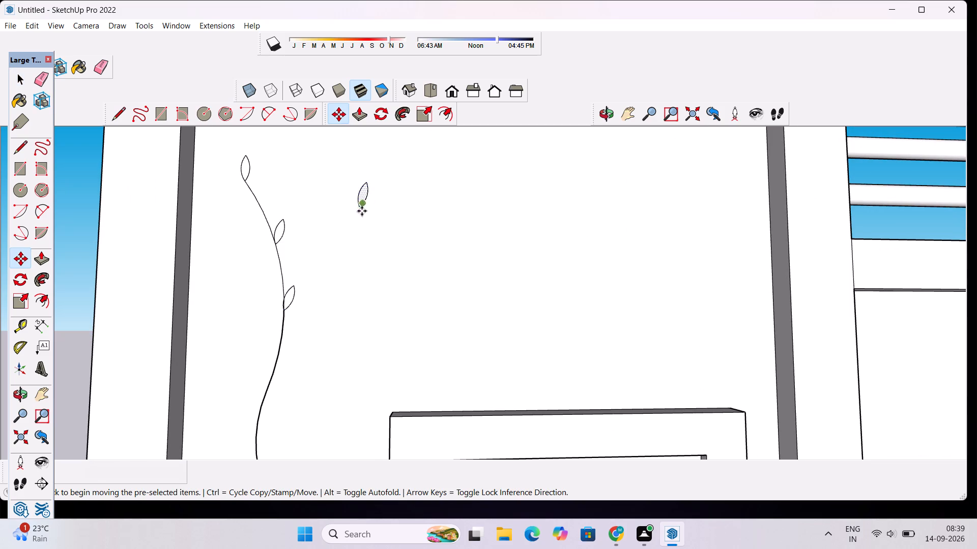
click(360, 207)
scroll(352, 235, down, 14)
scroll(336, 263, up, 8)
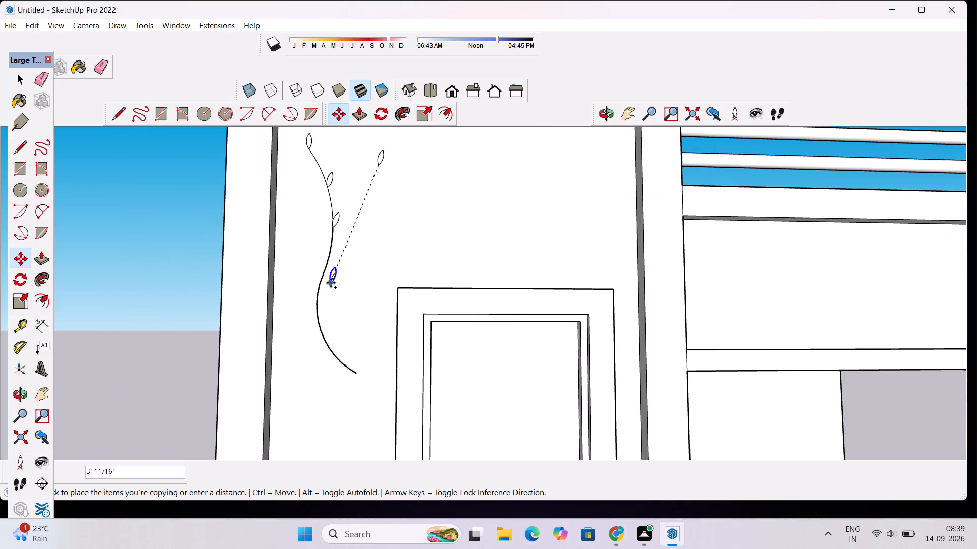
scroll(339, 265, up, 8)
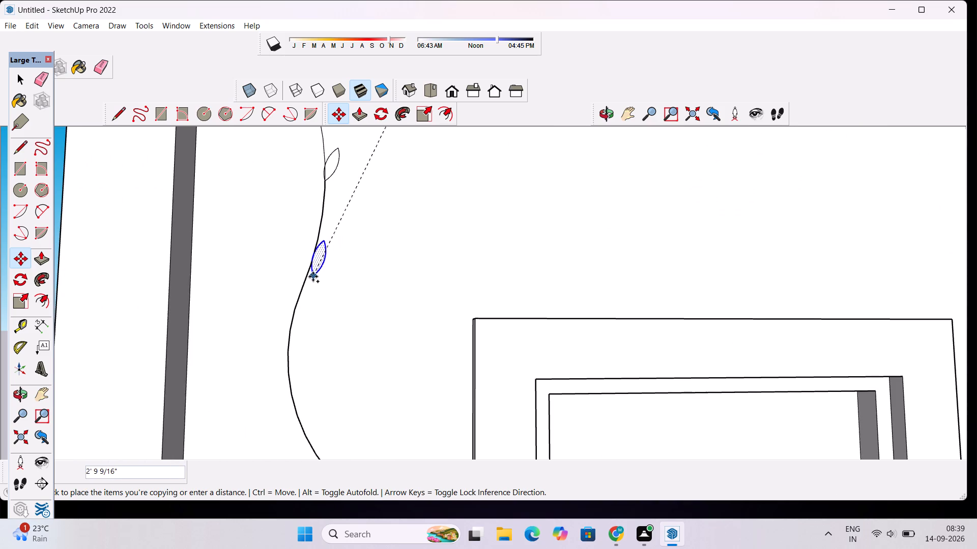
click(338, 256)
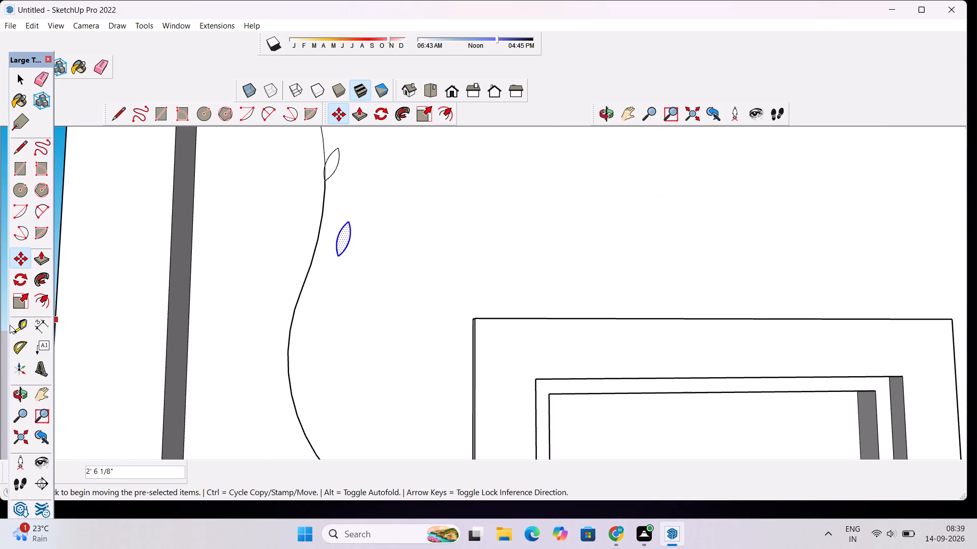
Rotate the fourth leaf about 23° about its lower tip, leaning it away from the S-curve.
click(26, 283)
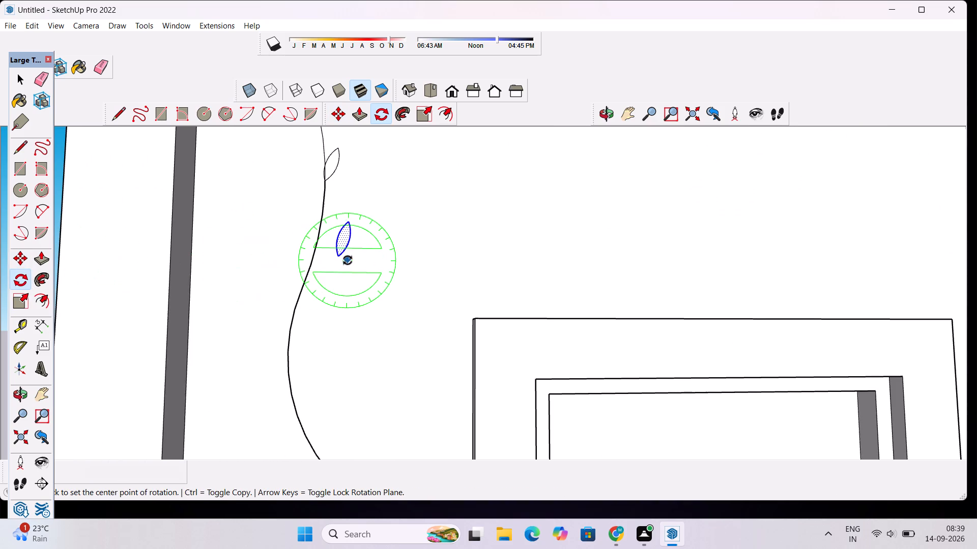
click(340, 254)
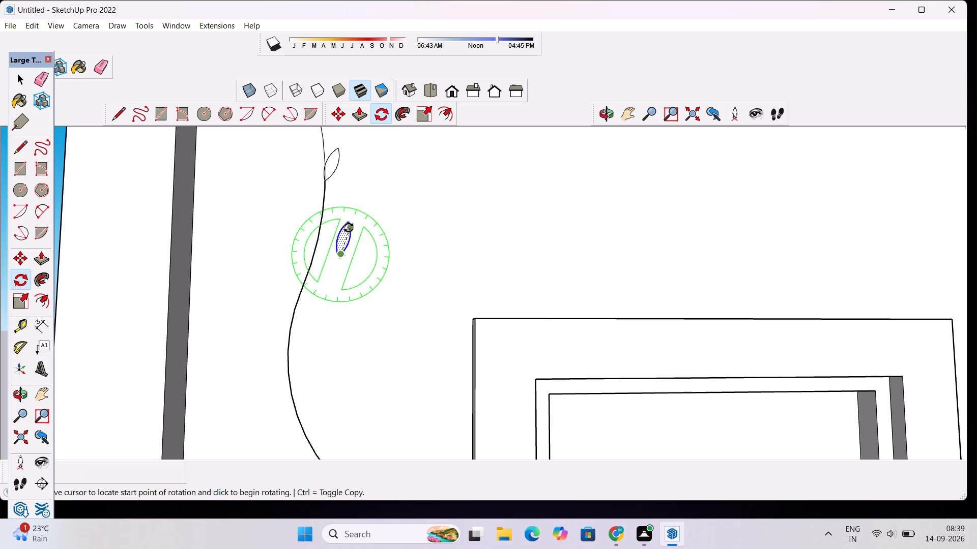
click(349, 223)
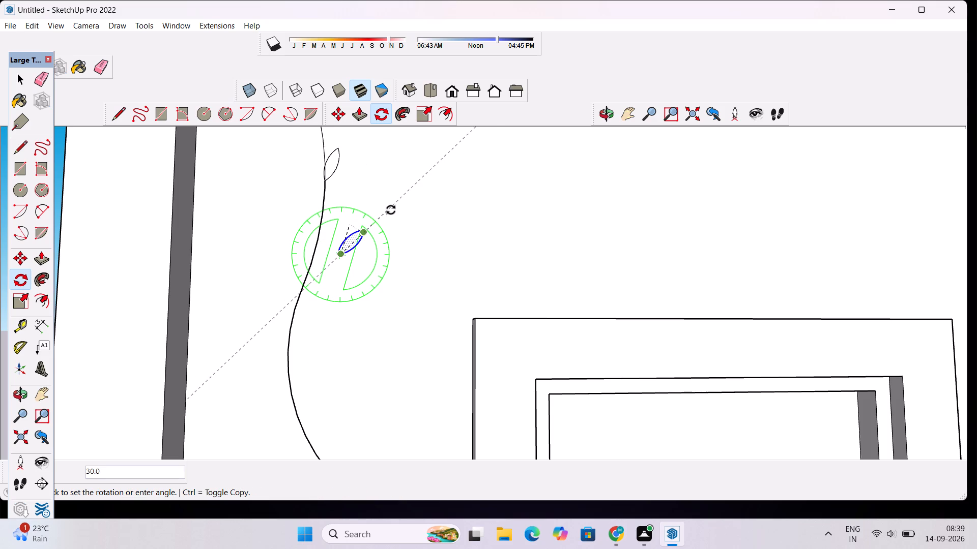
click(385, 201)
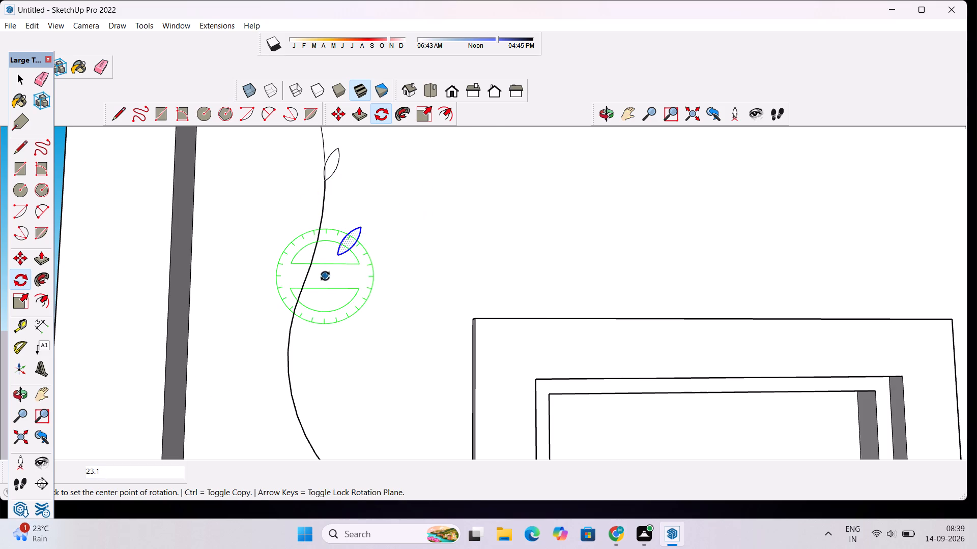
Move the fourth leaf by its lower tip about 5" onto the S-curve, below the third leaf.
key(m)
click(339, 253)
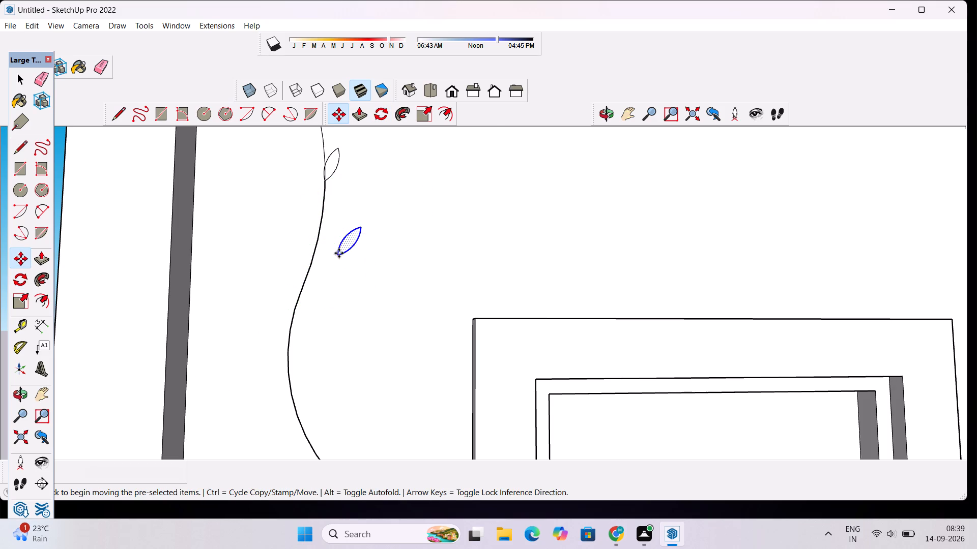
click(310, 272)
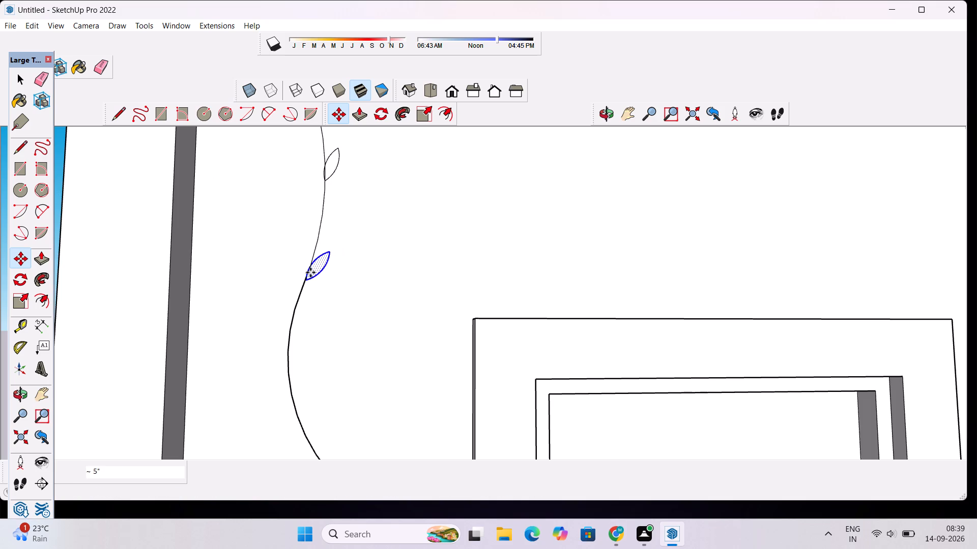
Rotate the spare leaf in the panel's interior 45° about its lower tip, leaning it towards the S-curve.
scroll(340, 290, down, 13)
scroll(312, 230, up, 2)
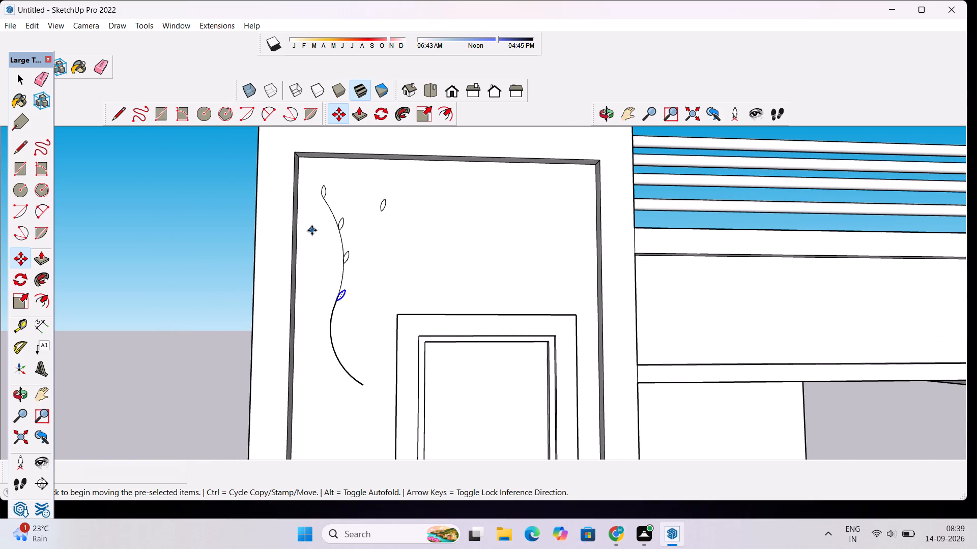
scroll(312, 230, up, 3)
scroll(353, 209, up, 7)
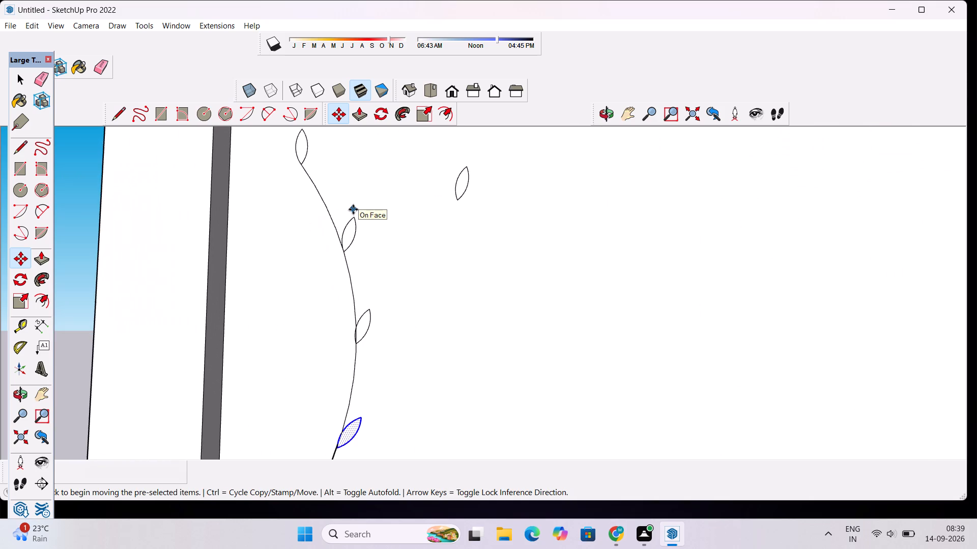
key(space)
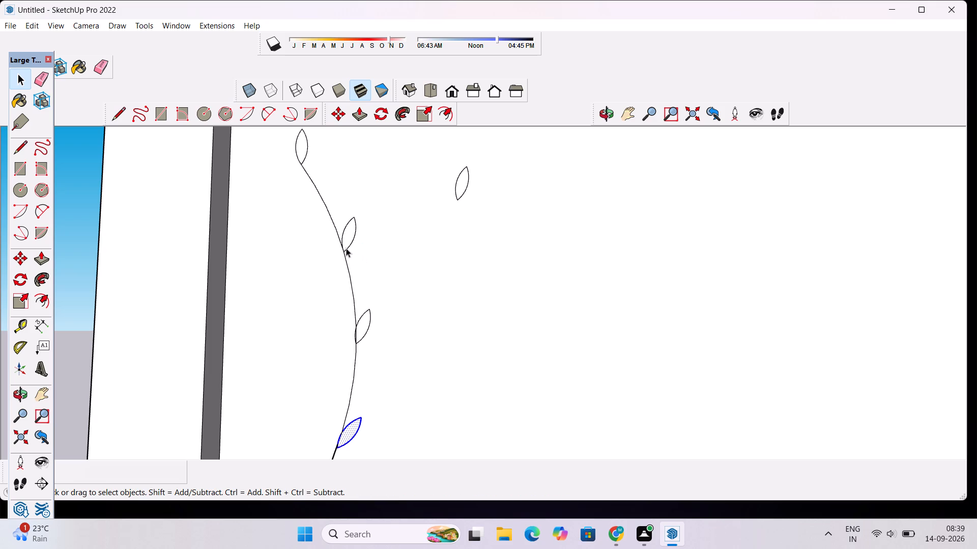
click(457, 183)
click(509, 186)
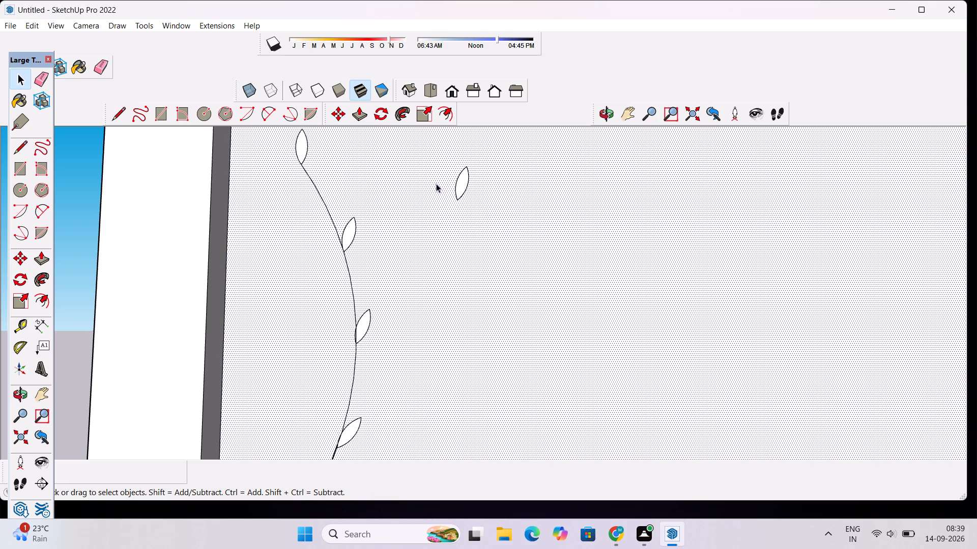
click(462, 180)
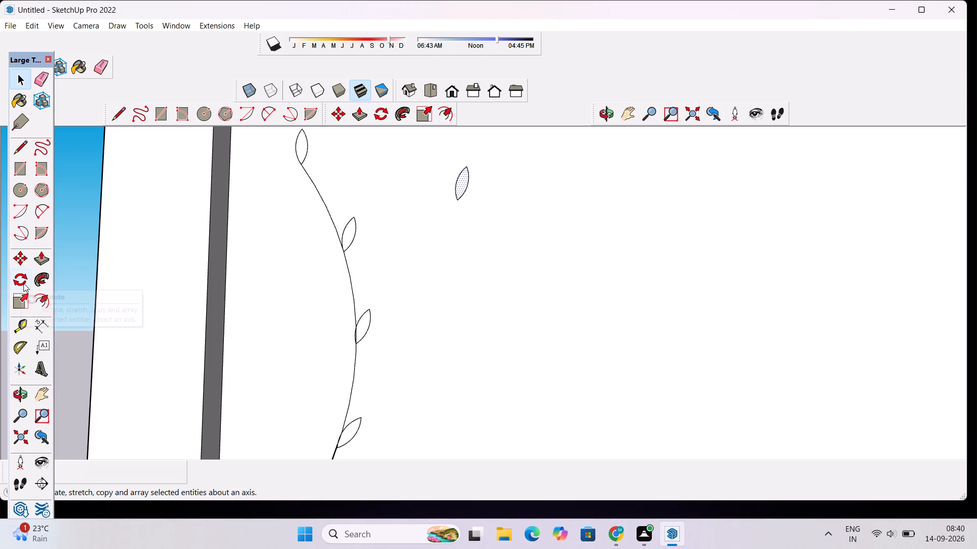
click(20, 273)
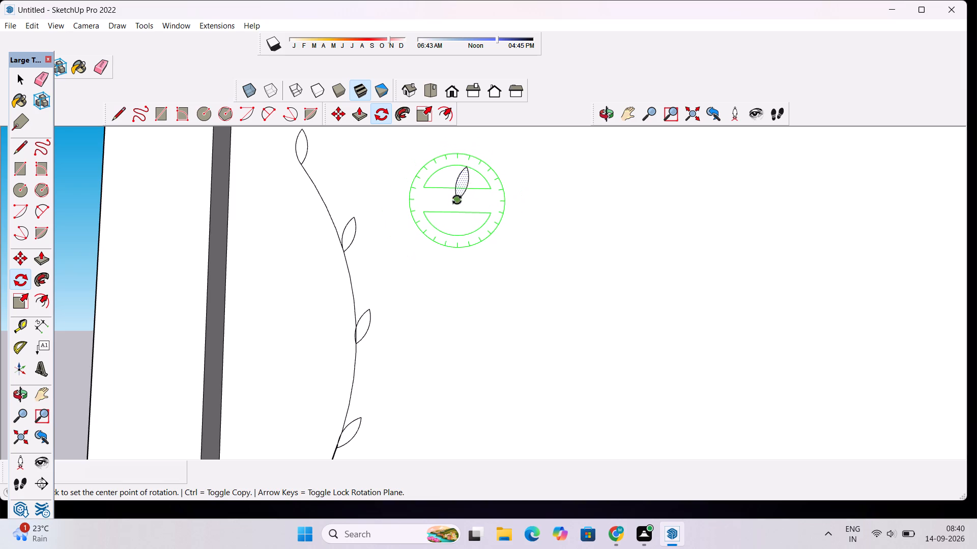
click(457, 200)
click(467, 166)
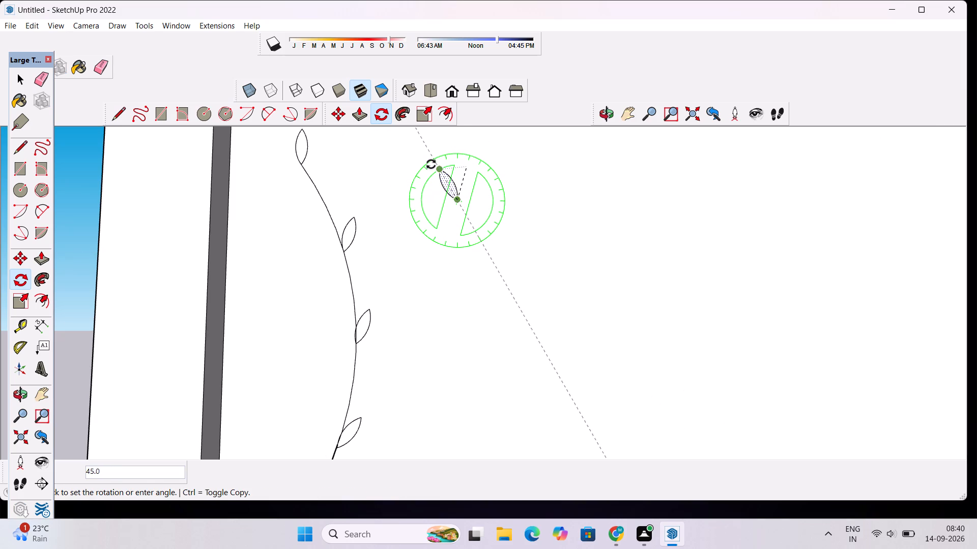
click(431, 164)
Copy the spare leaf by its lower tip about 1' 5 9/16" to the bare side of the S-curve, beside the second leaf.
key(m)
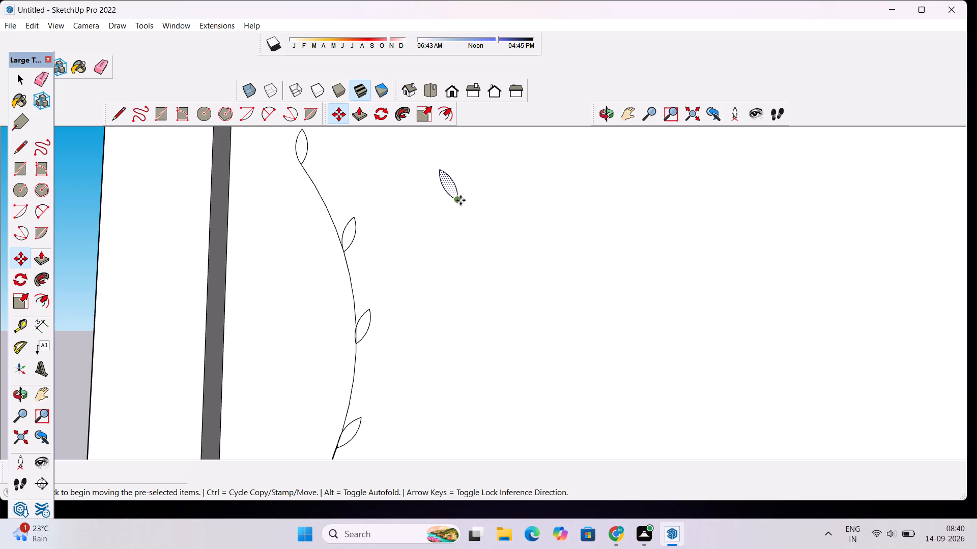
click(459, 199)
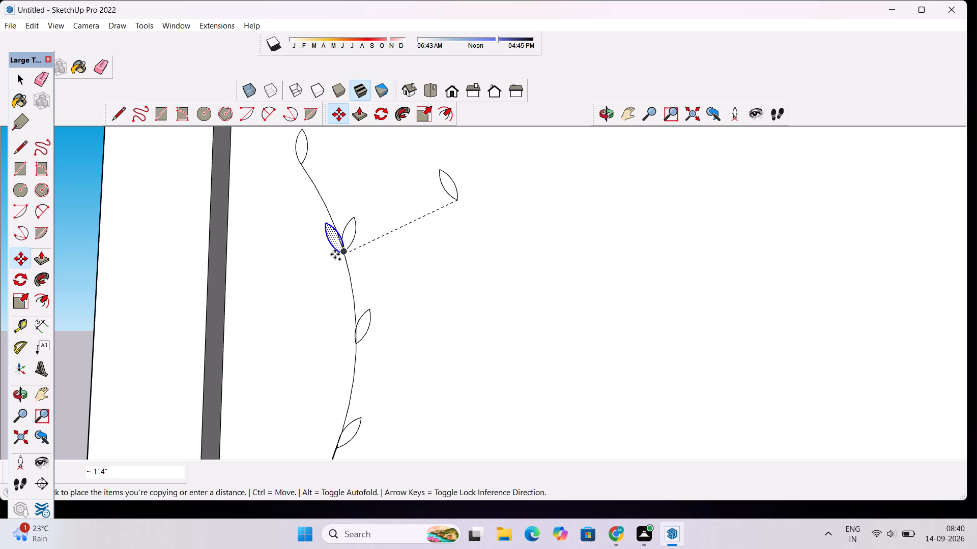
scroll(335, 254, up, 13)
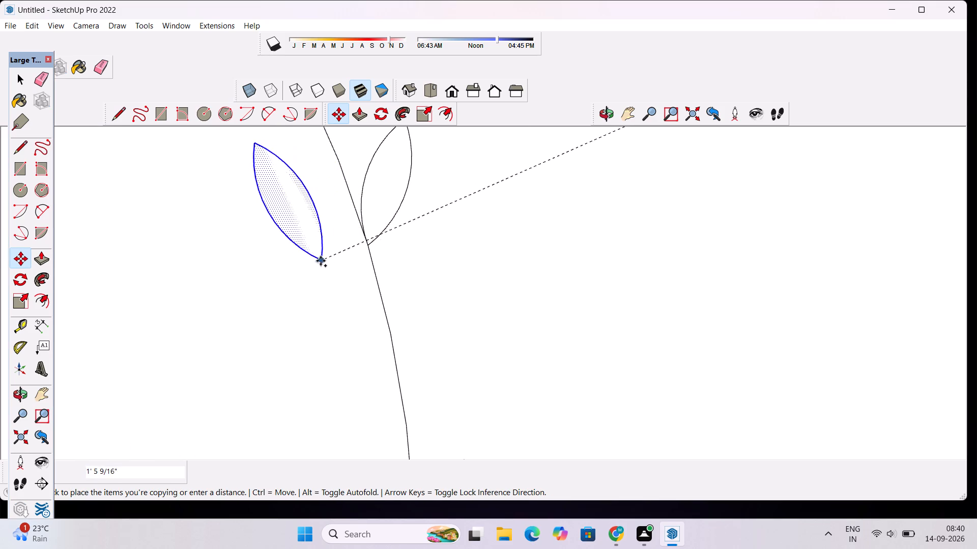
click(321, 259)
Rotate the copied leaf 15° about its lower tip, leaning it further away from the S-curve.
scroll(306, 235, down, 4)
scroll(276, 147, up, 2)
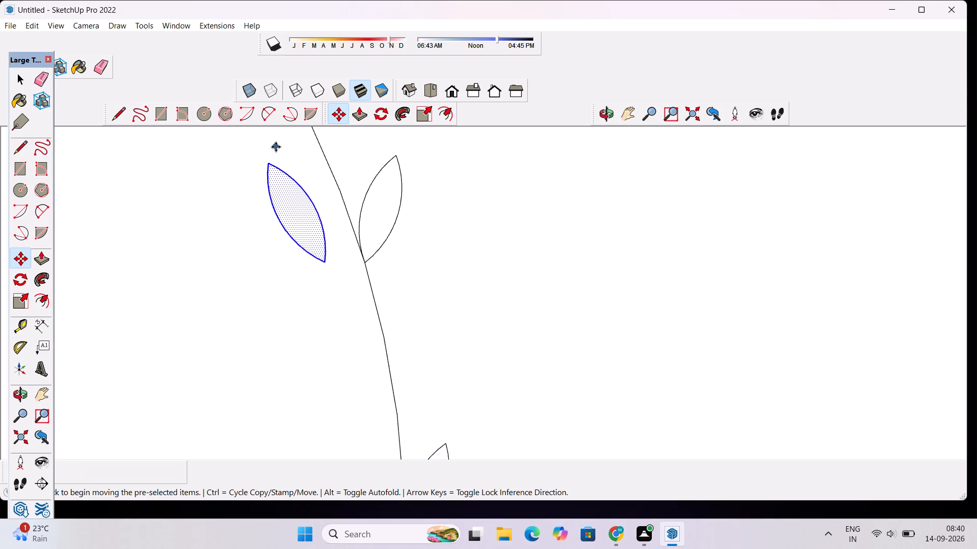
scroll(276, 147, up, 1)
click(23, 281)
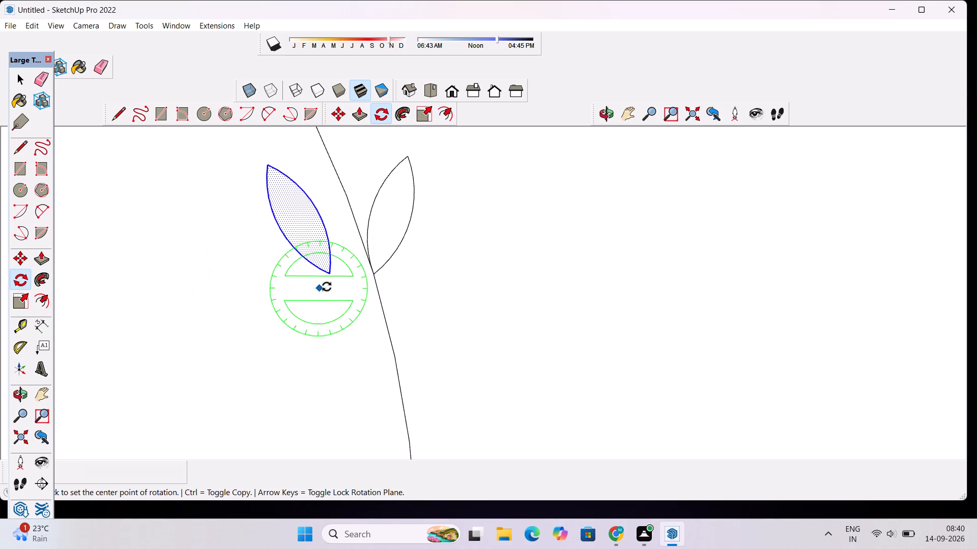
click(331, 274)
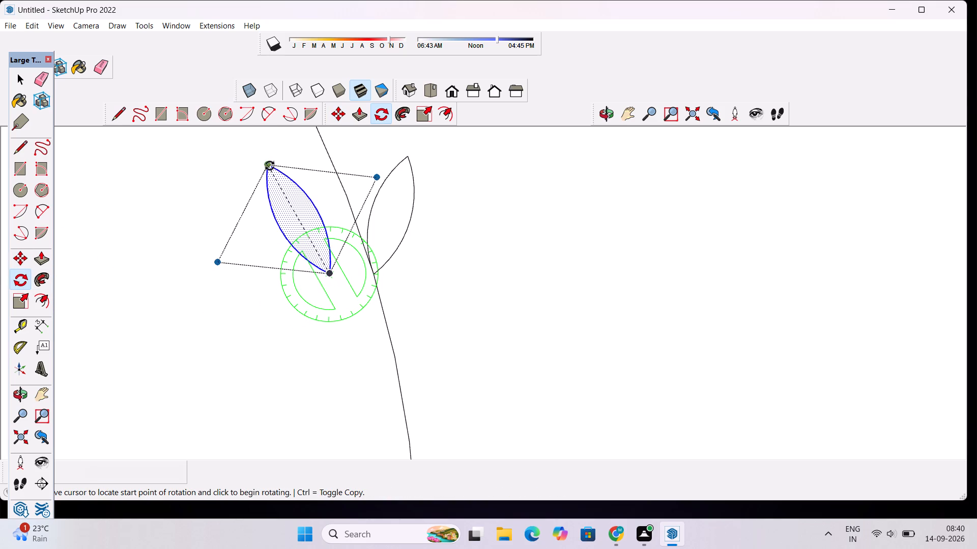
click(270, 166)
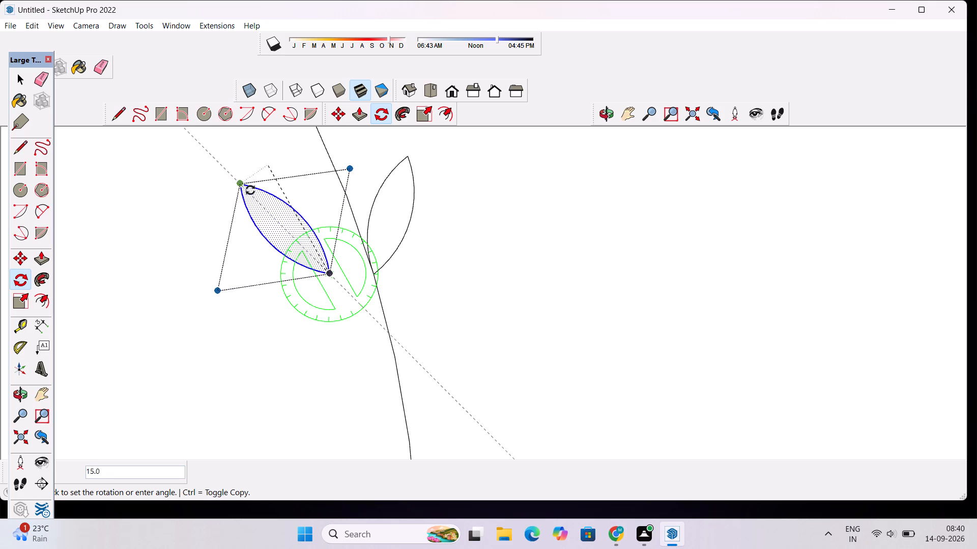
click(250, 190)
Move the rotated leaf by its lower tip about 1 9/16" onto the S-curve at the second leaf's base.
key(m)
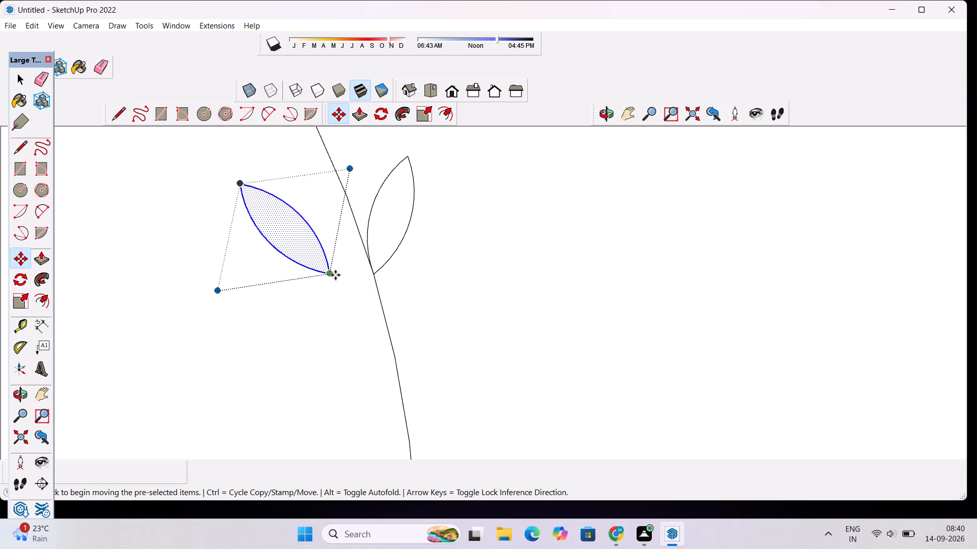
click(329, 272)
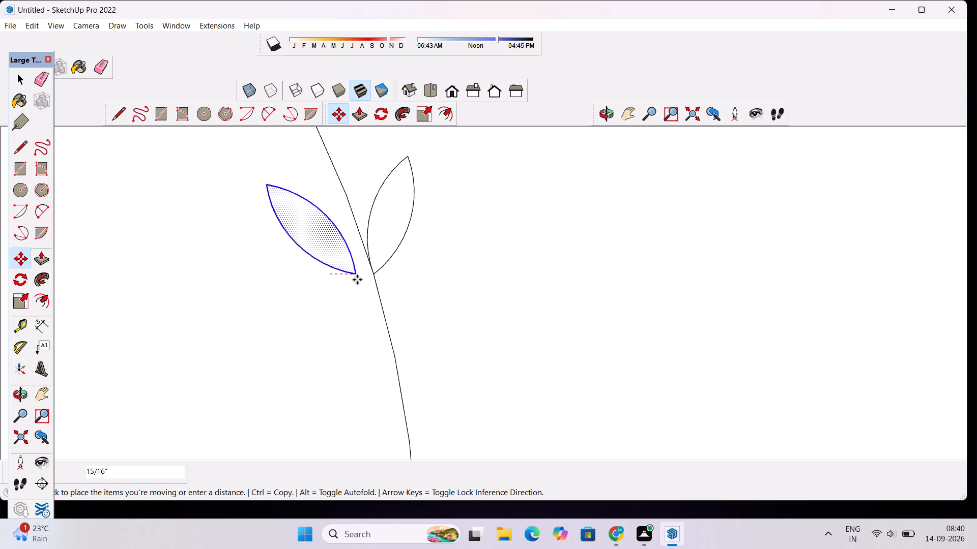
click(375, 278)
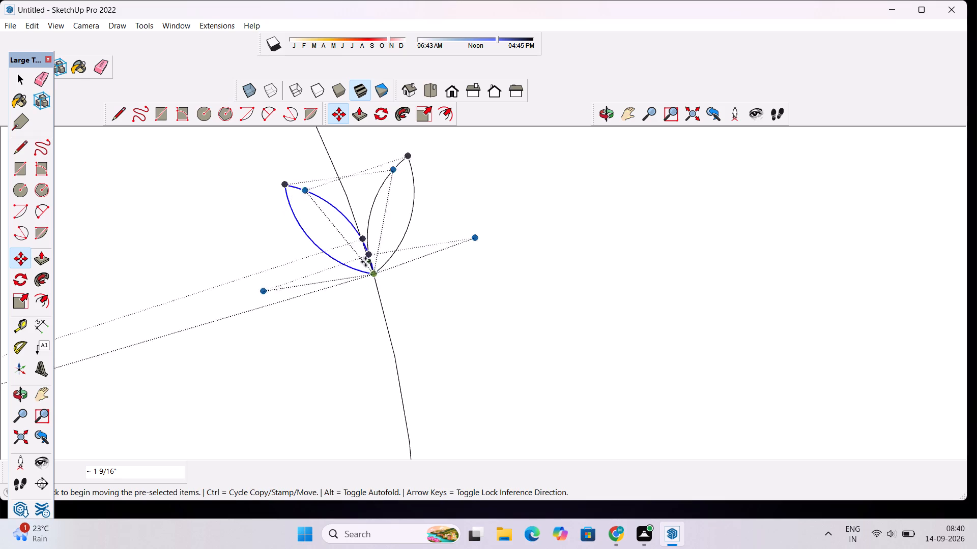
Copy the new opposite leaf by its lower tip about 11 11/16" down the S-curve to the third leaf's base.
scroll(340, 206, down, 19)
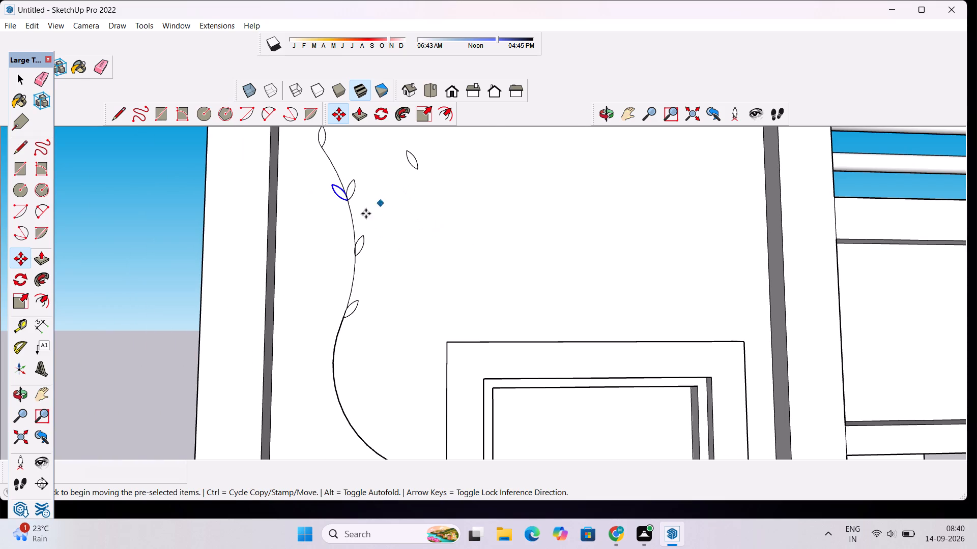
scroll(340, 247, up, 1)
key(space)
scroll(436, 157, up, 5)
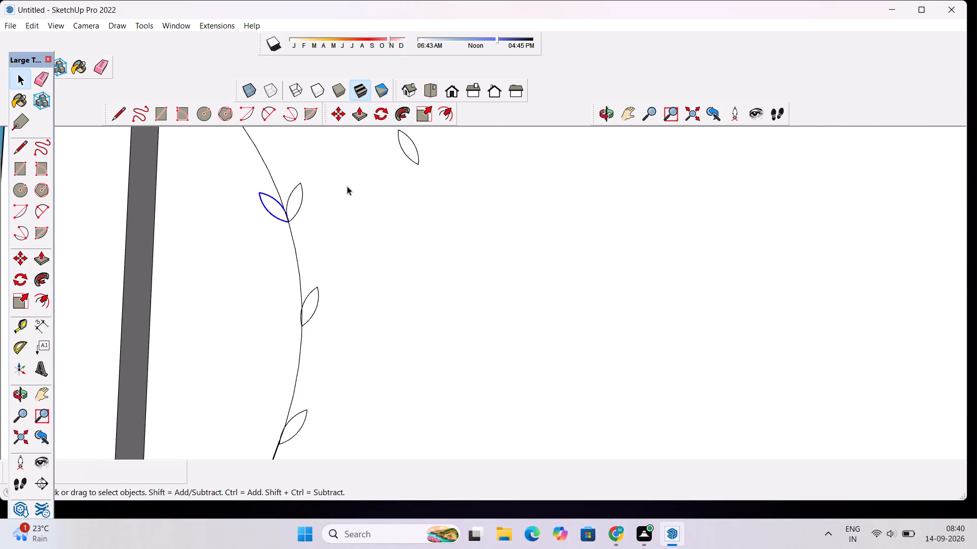
click(279, 210)
double_click(274, 209)
key(m)
scroll(292, 239, up, 3)
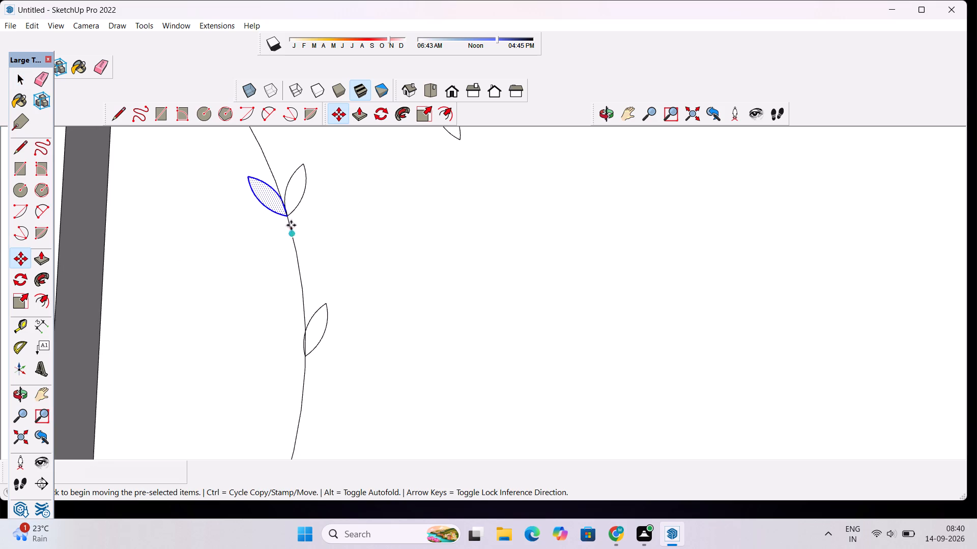
click(288, 216)
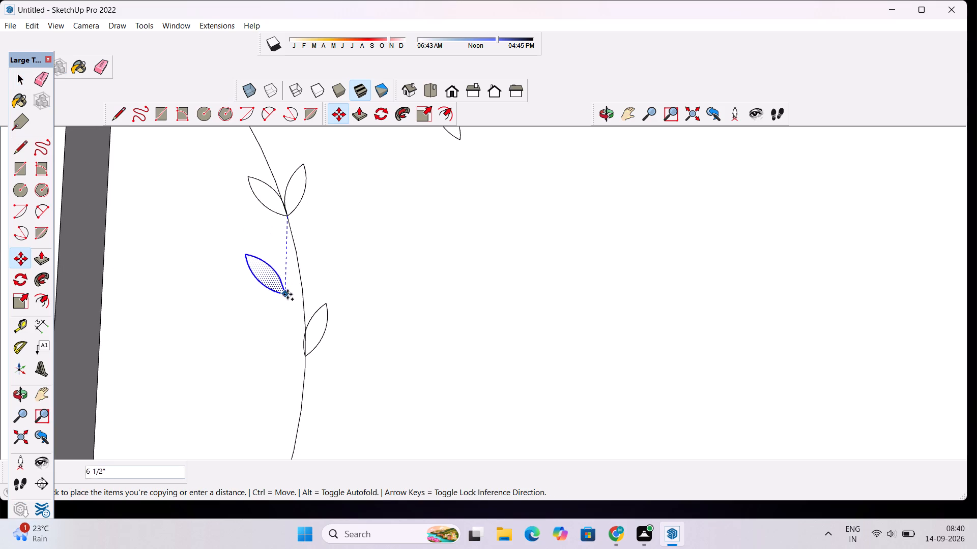
scroll(298, 344, up, 4)
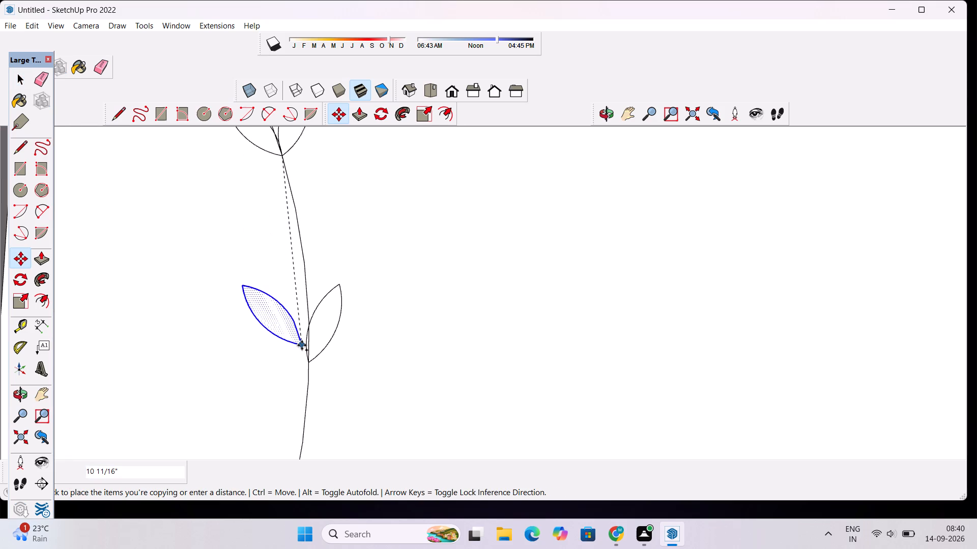
click(306, 361)
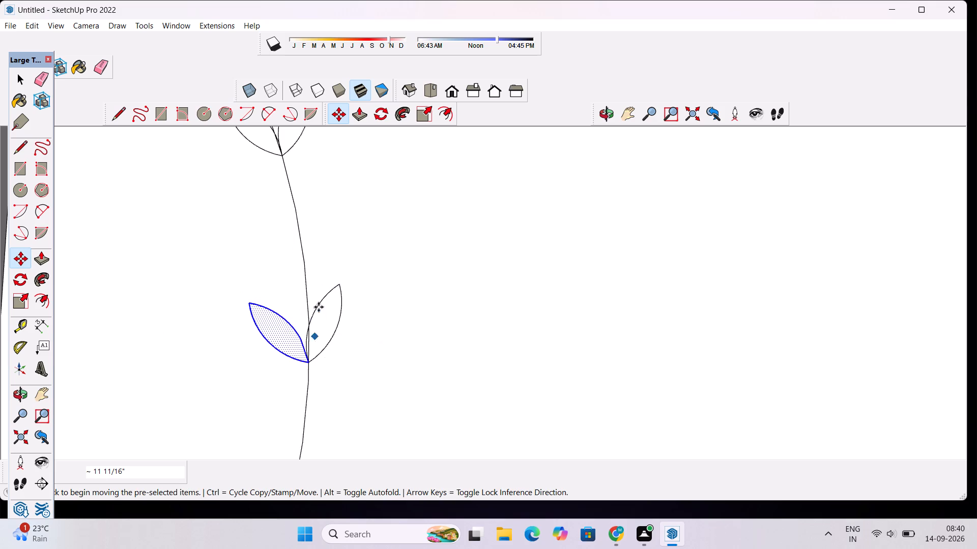
Copy the opposite leaf about 1' 1/4" down from the third leaf and seat its lower tip at the fourth leaf's base.
scroll(310, 268, down, 17)
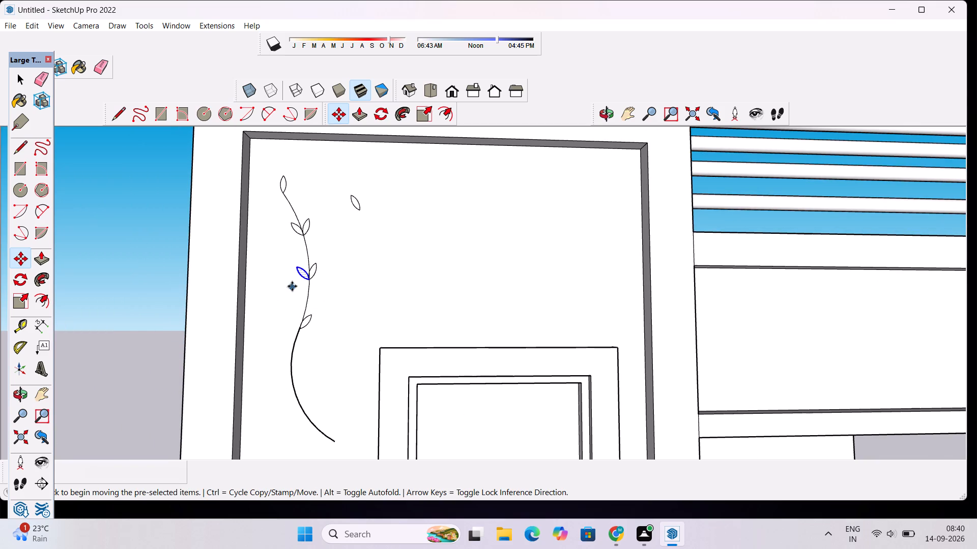
scroll(283, 255, up, 5)
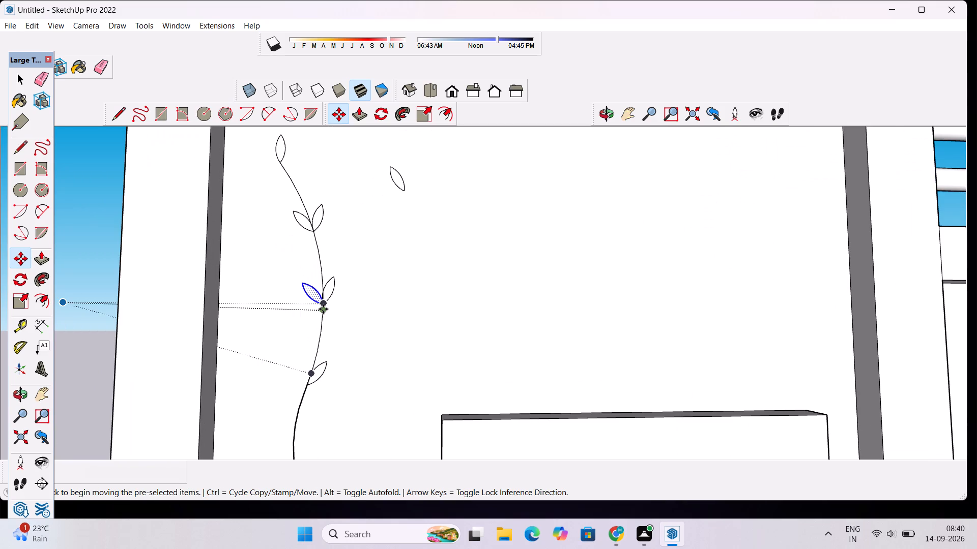
click(323, 308)
scroll(312, 312, down, 8)
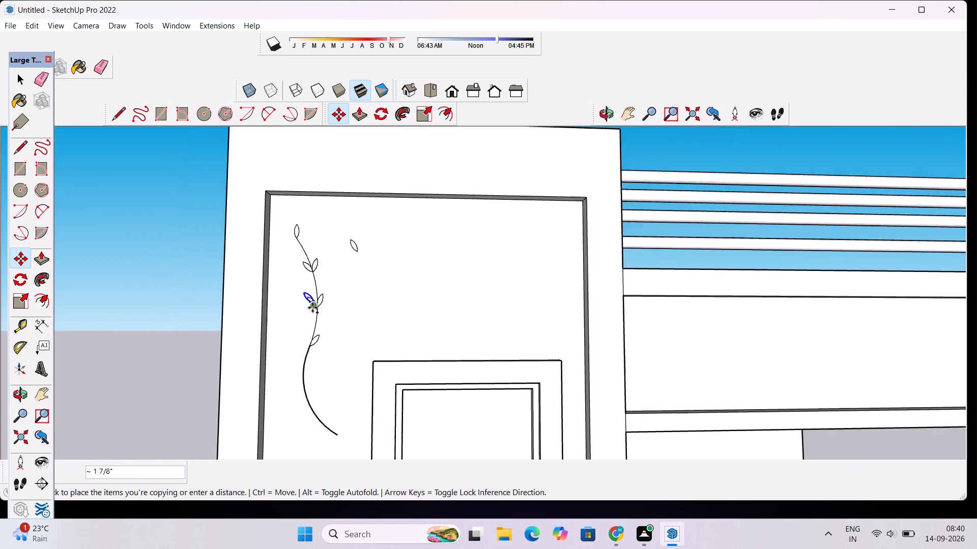
scroll(312, 308, down, 2)
scroll(299, 341, up, 16)
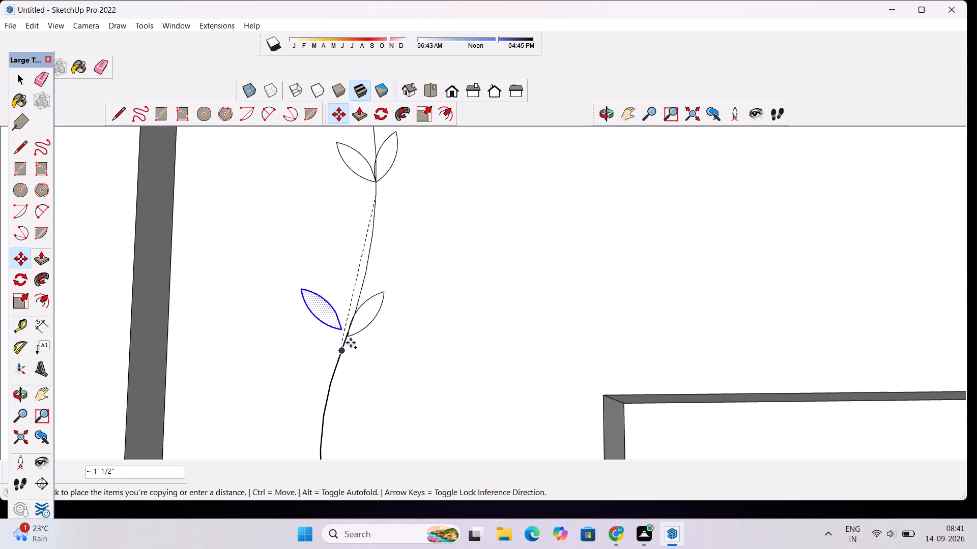
scroll(350, 336, up, 6)
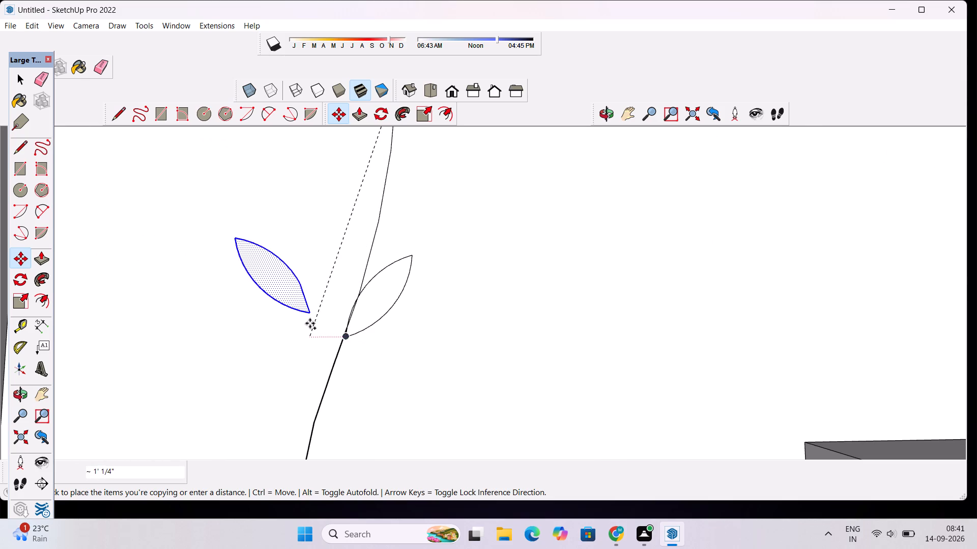
click(310, 323)
click(308, 312)
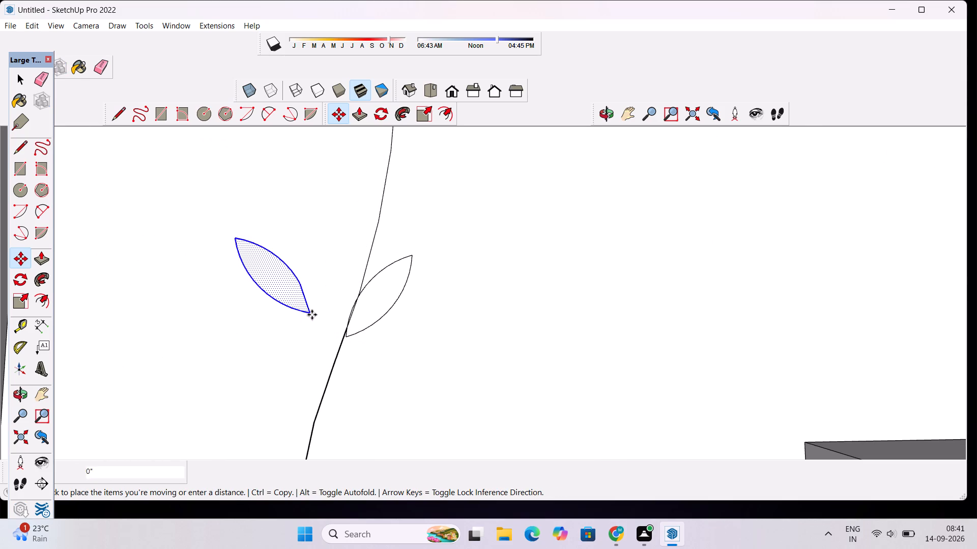
click(347, 335)
Erase the long lower arc of the S-curve below the fourth pair of leaves.
scroll(364, 303, down, 2)
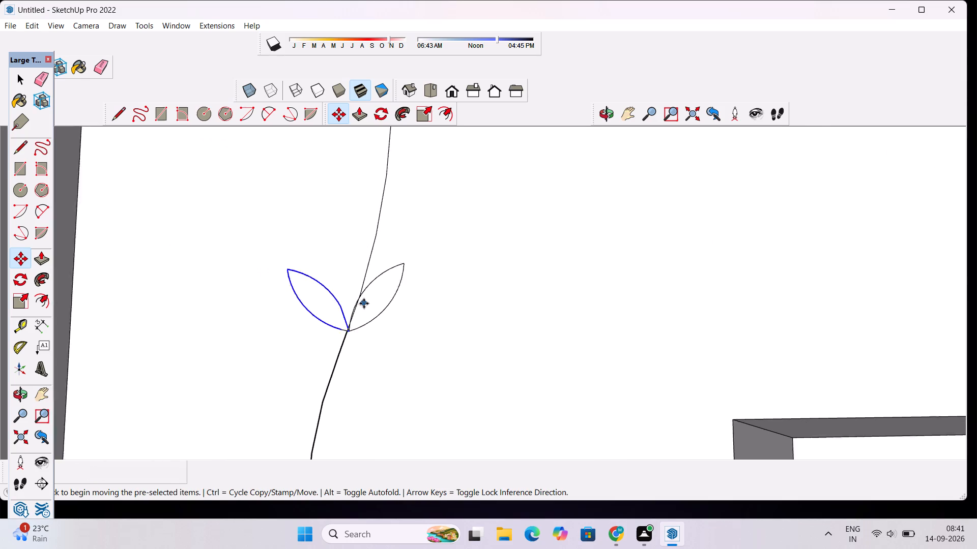
scroll(364, 303, down, 20)
key(space)
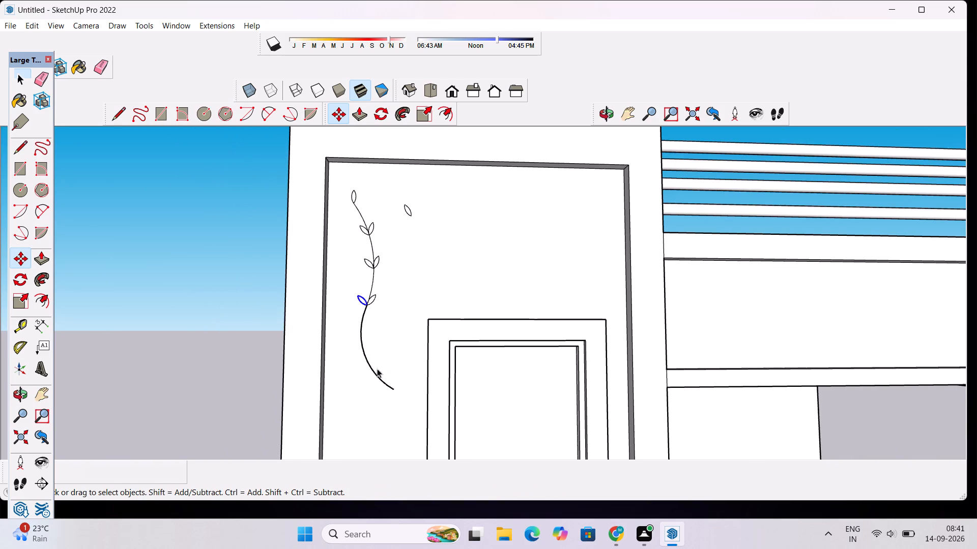
scroll(367, 341, up, 3)
click(451, 290)
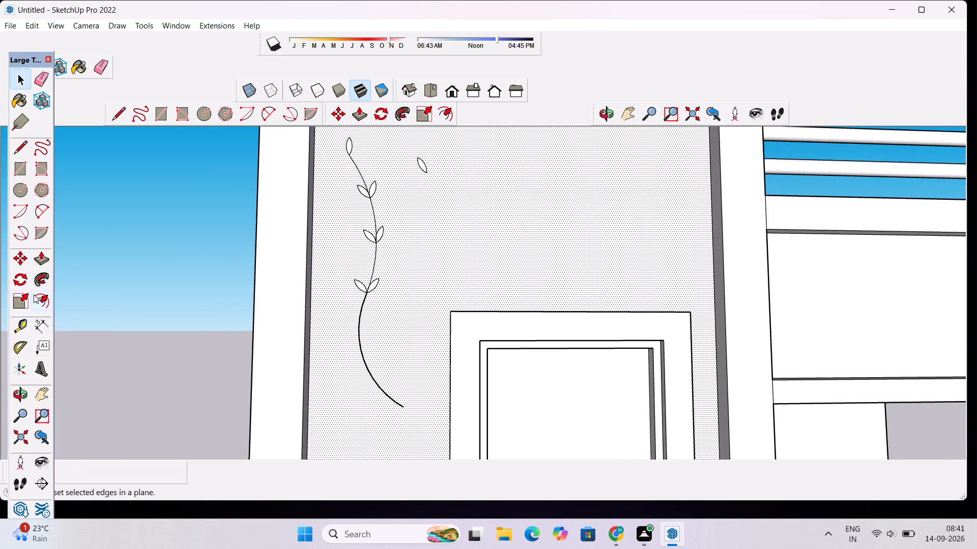
click(45, 323)
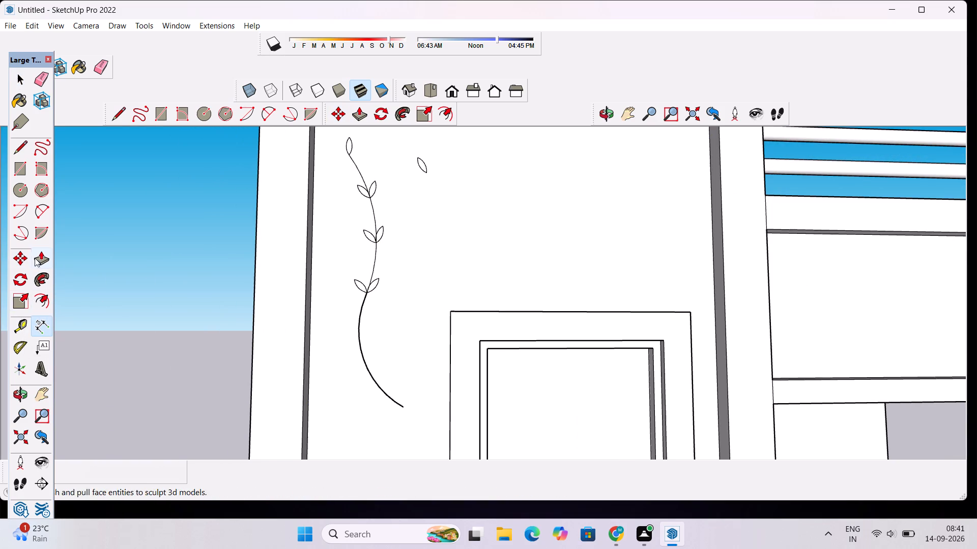
click(42, 82)
drag(379, 348, 366, 370)
Draw a shorter arc from the cut lower end of the stem, curving down towards the framed opening.
scroll(364, 284, up, 9)
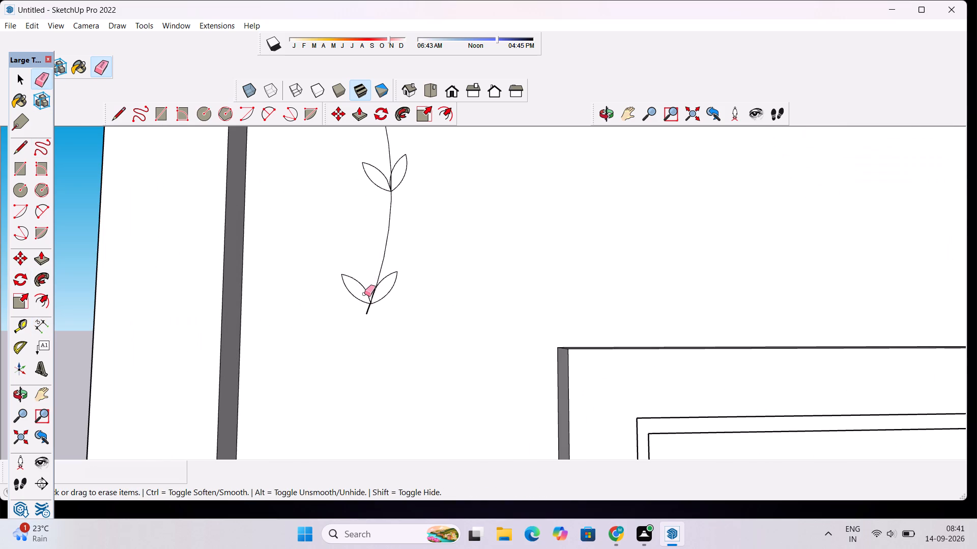
click(16, 237)
click(366, 319)
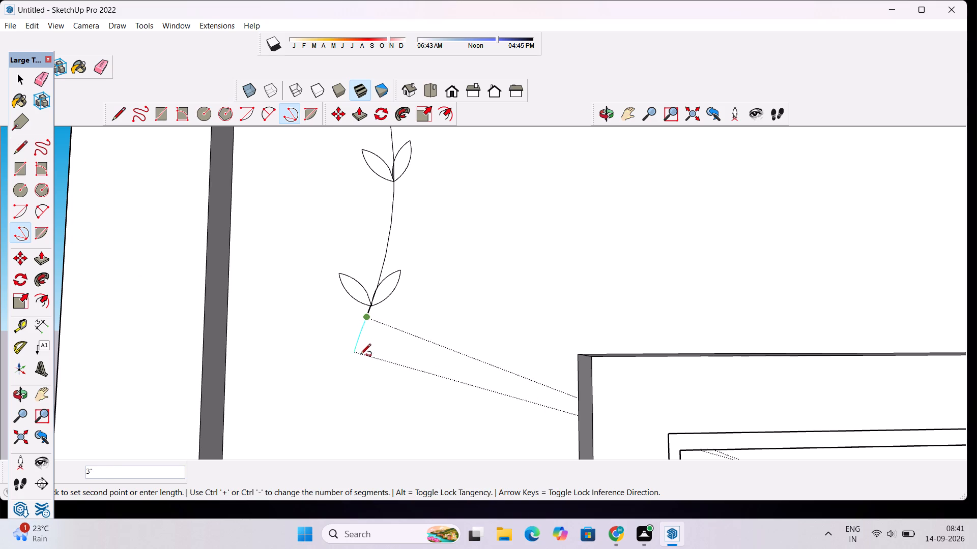
scroll(366, 365, down, 2)
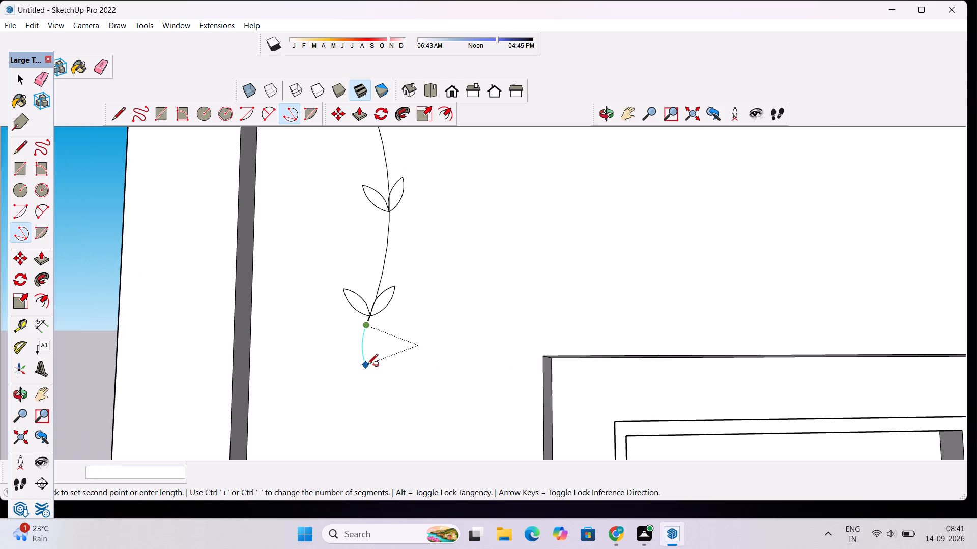
scroll(376, 374, down, 8)
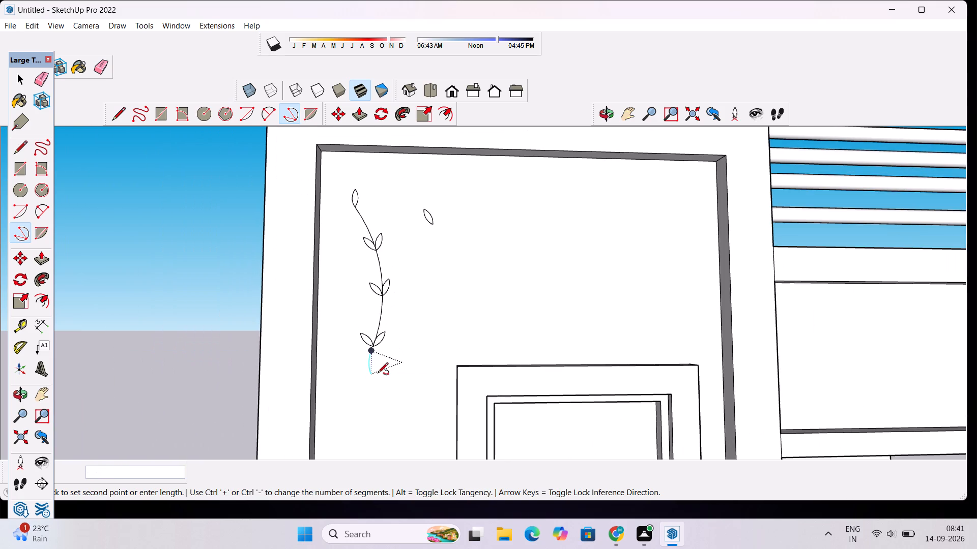
click(387, 396)
click(387, 396)
key(space)
Copy the top leaf by its lower tip to clear wall about 7 5/8" beside the stem's upper end.
scroll(432, 317, down, 9)
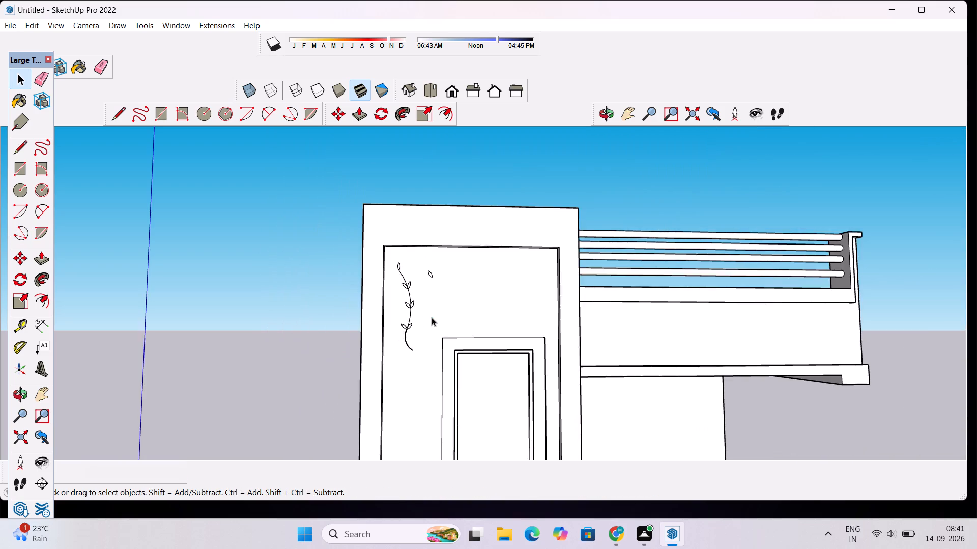
scroll(348, 216, up, 4)
scroll(475, 340, up, 5)
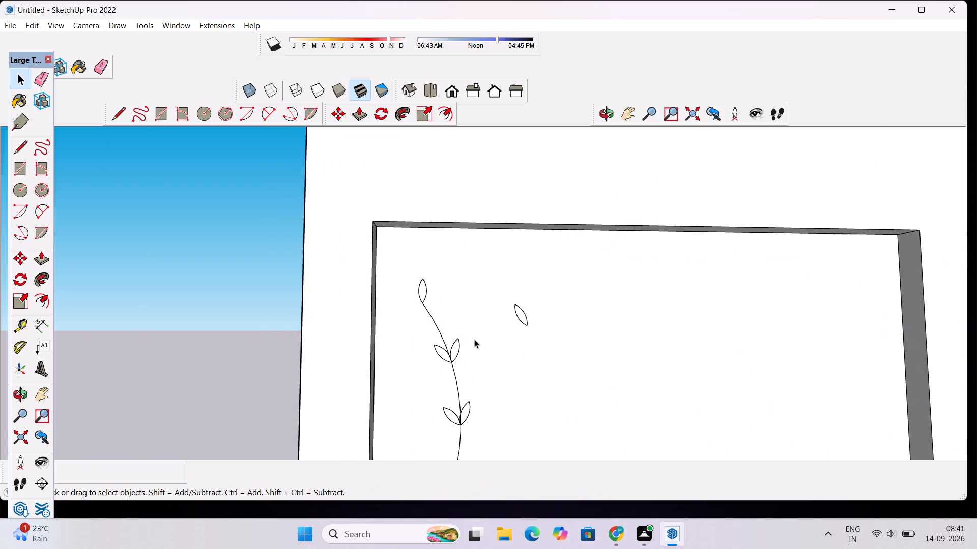
scroll(389, 319, up, 9)
double_click(449, 279)
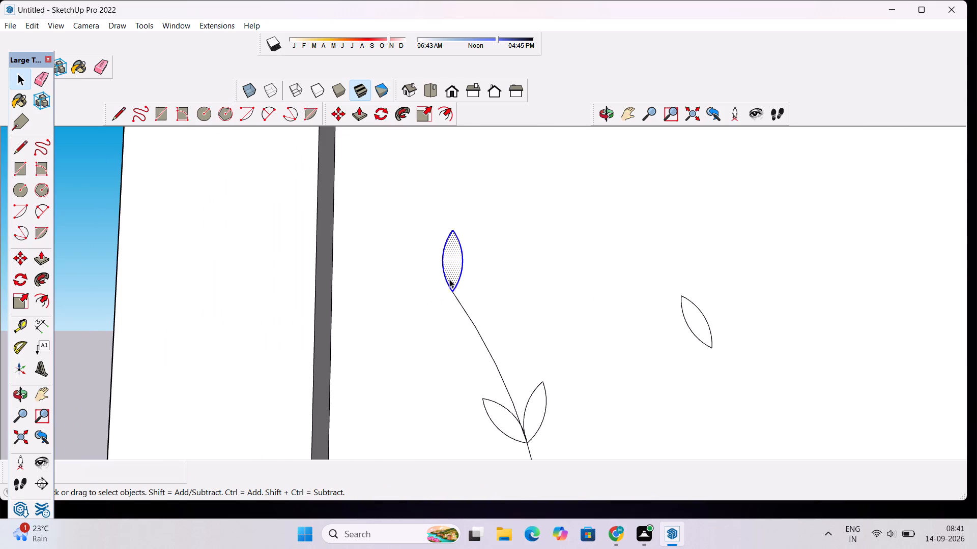
key(m)
click(451, 292)
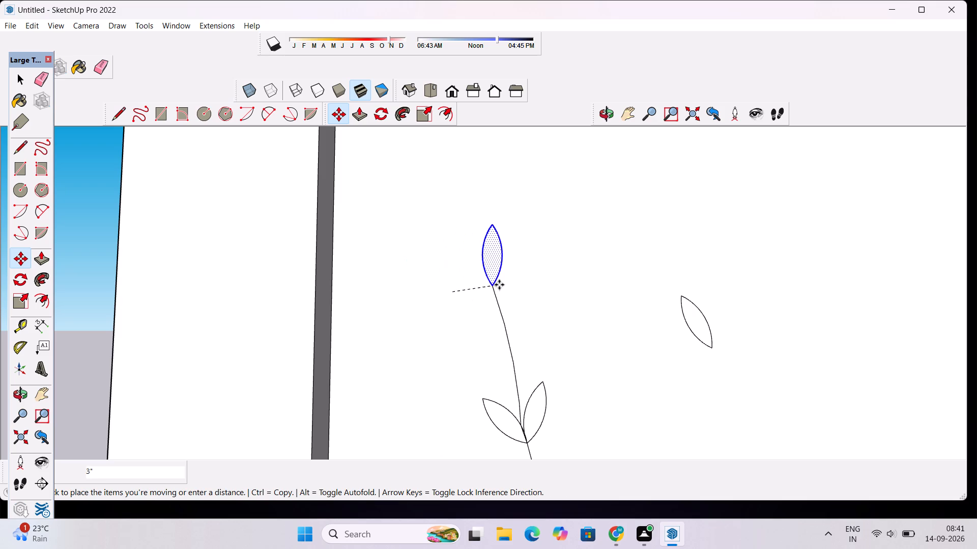
click(551, 268)
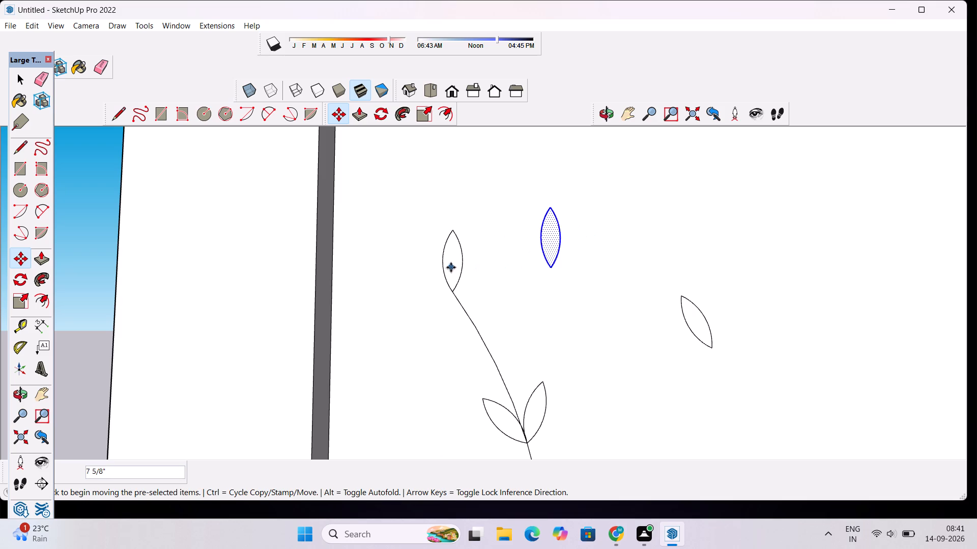
key(space)
Delete the original upright leaf at the top of the stem.
double_click(451, 267)
key(Delete)
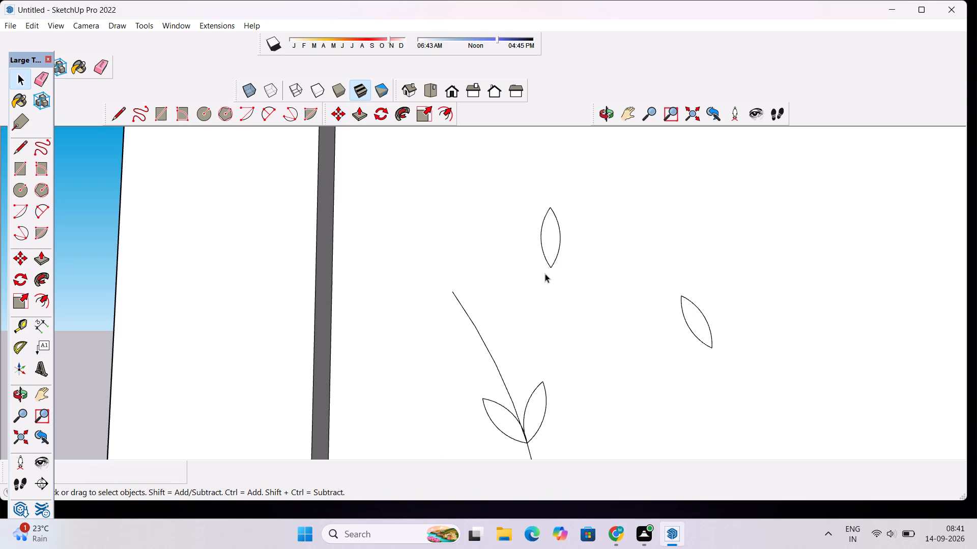
Rotate the copied leaf about 21° around its lower tip so it leans towards the panel's near side edge.
scroll(555, 237, down, 4)
scroll(555, 237, up, 5)
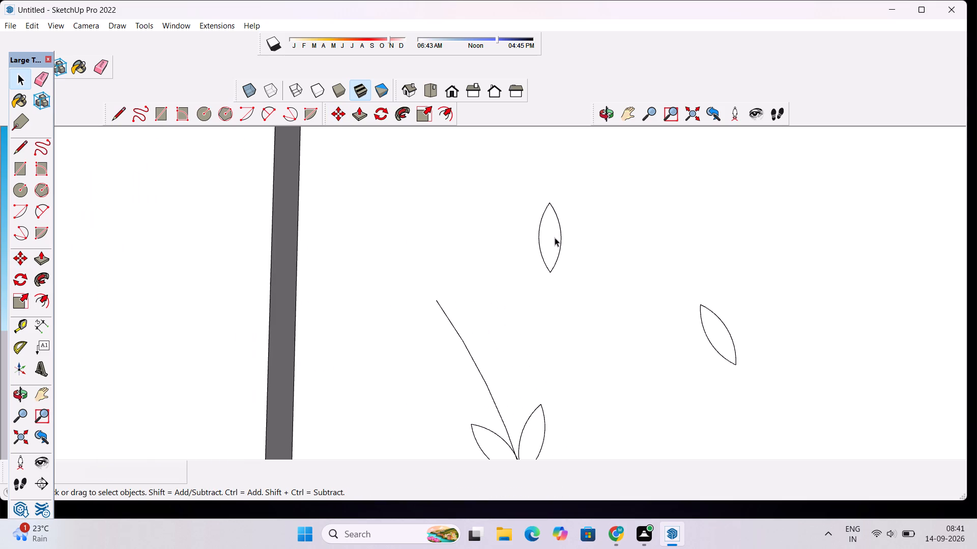
double_click(557, 233)
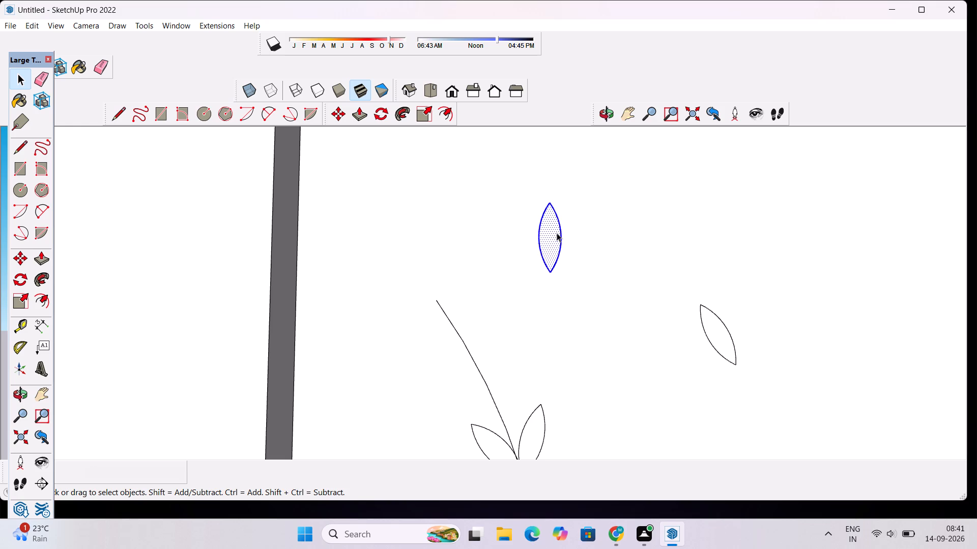
key(m)
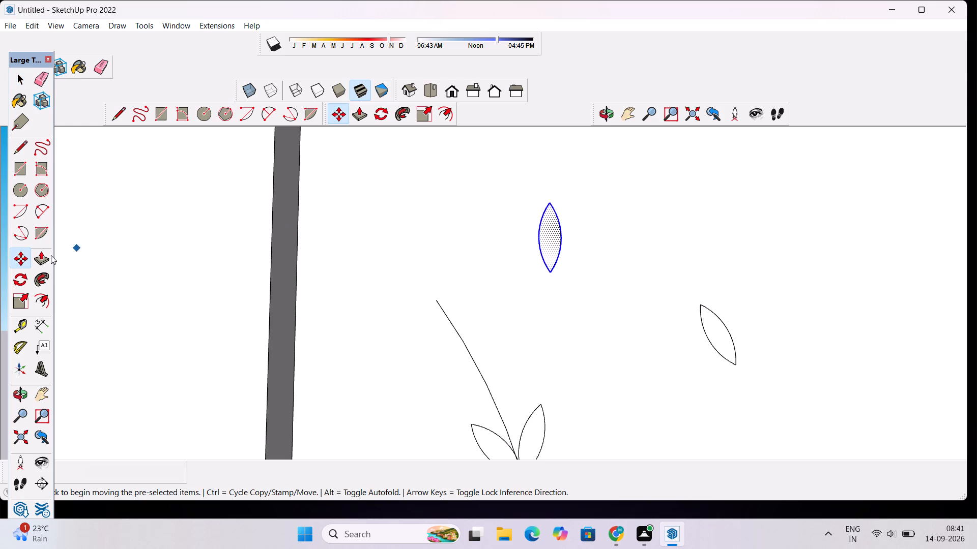
click(16, 281)
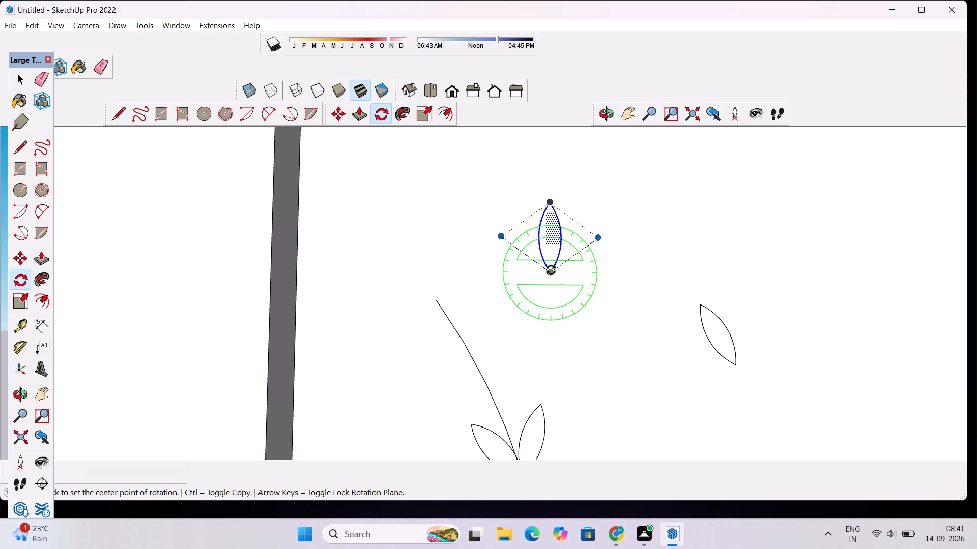
click(551, 270)
click(550, 201)
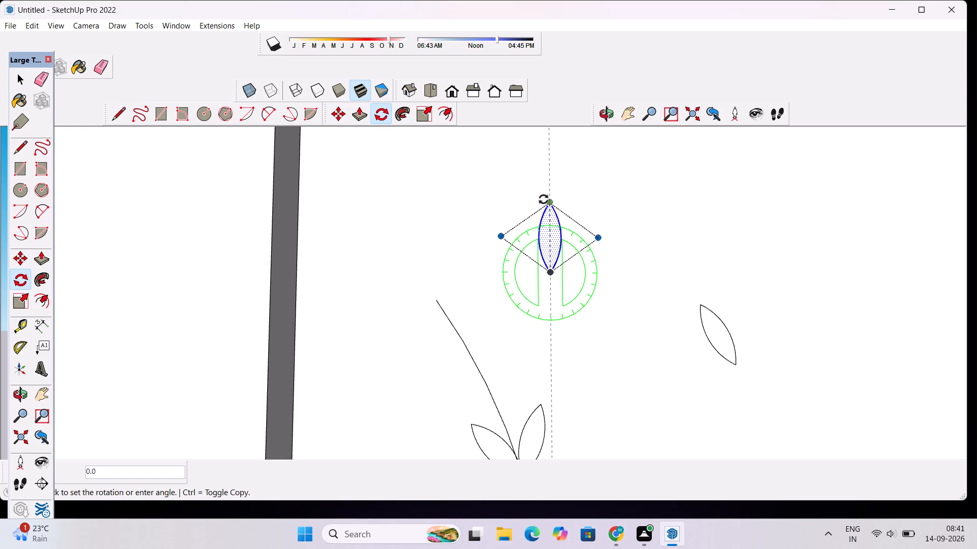
click(525, 208)
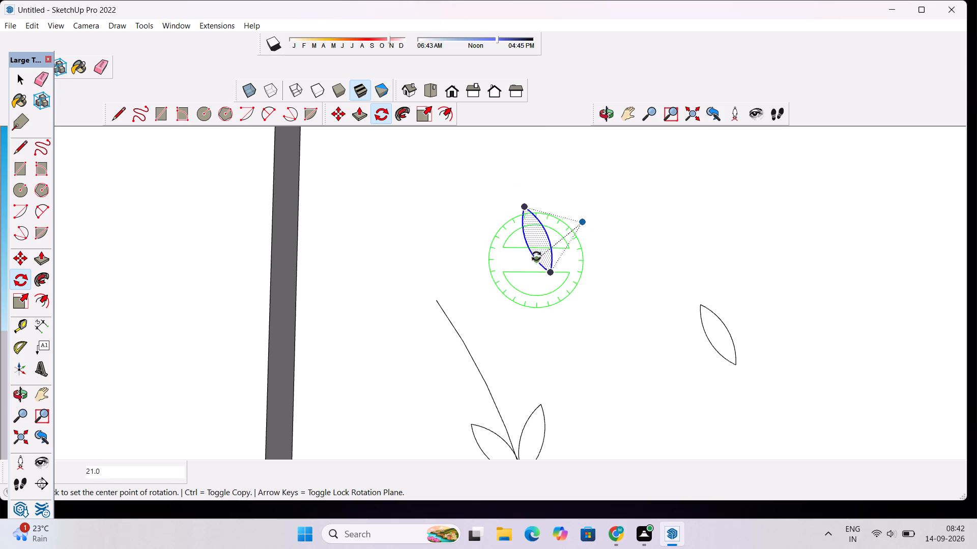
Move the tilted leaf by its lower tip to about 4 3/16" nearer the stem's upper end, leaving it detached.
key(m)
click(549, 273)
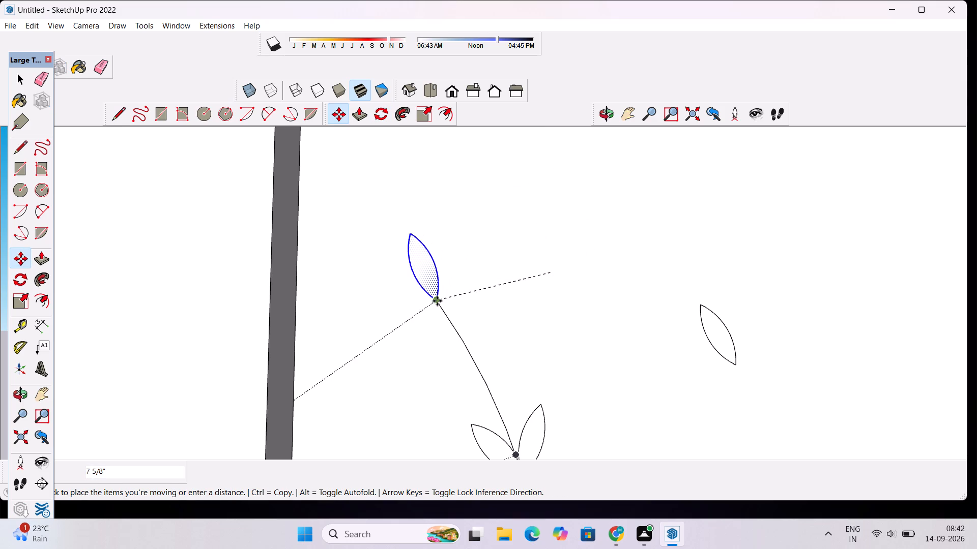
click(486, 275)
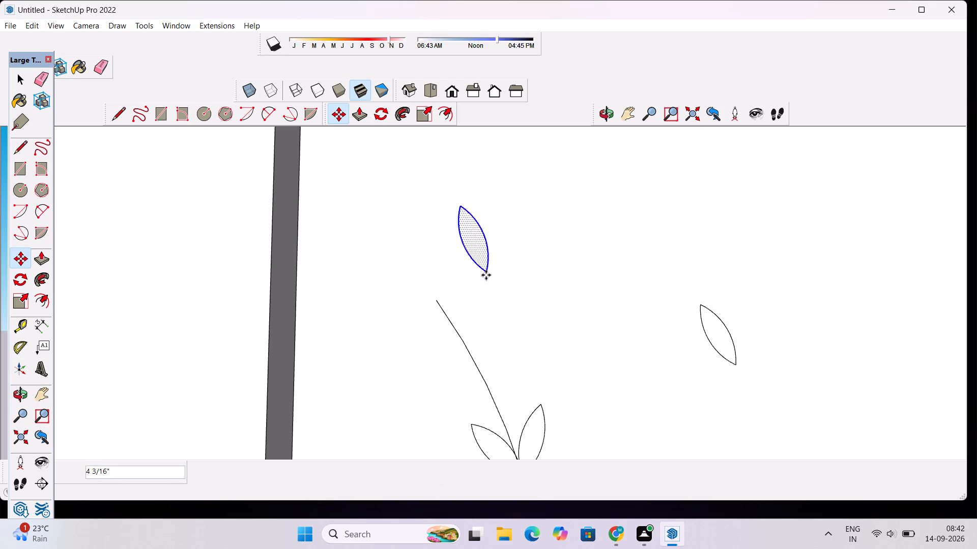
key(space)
Draw a slanted cutting line across the stem between its upper end and the first pair of leaves.
scroll(463, 290, down, 4)
scroll(449, 325, up, 4)
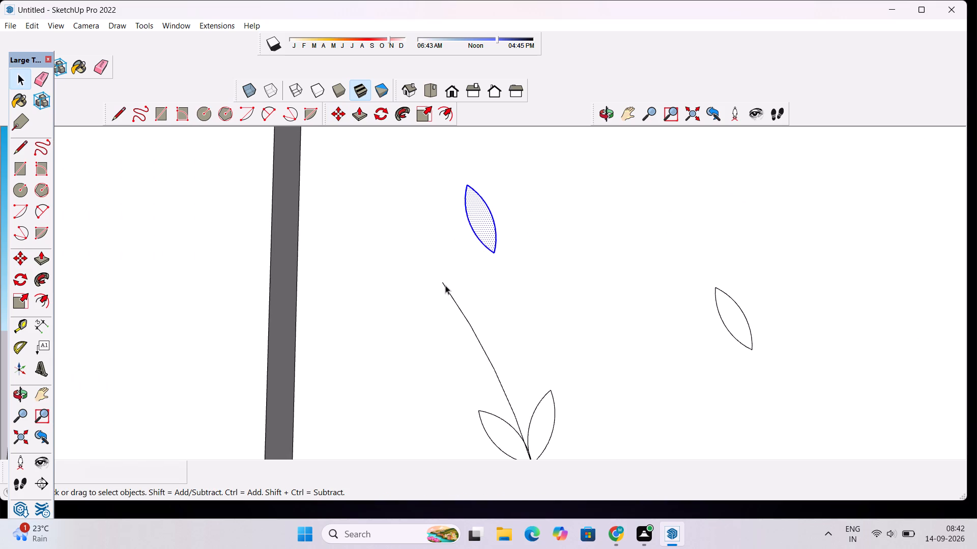
click(445, 285)
scroll(443, 277, down, 4)
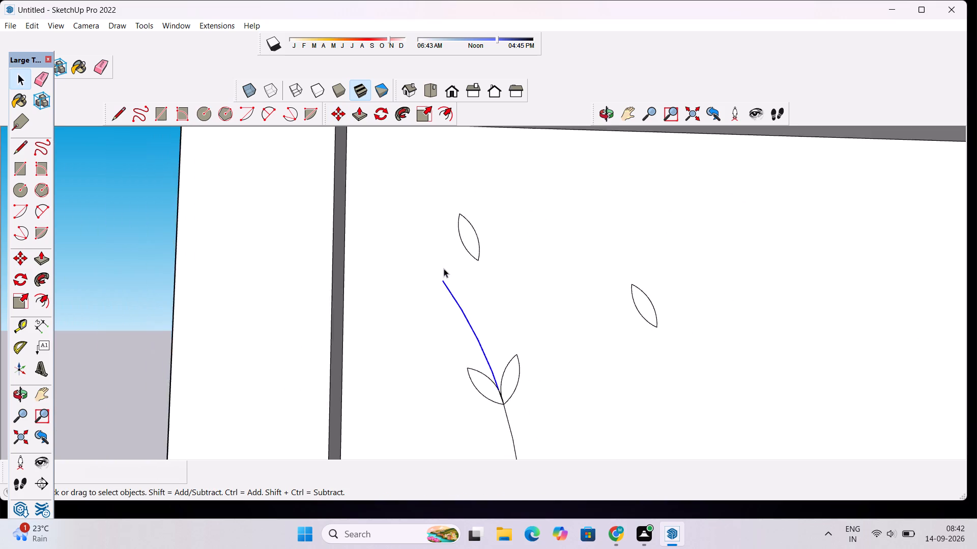
scroll(444, 268, down, 14)
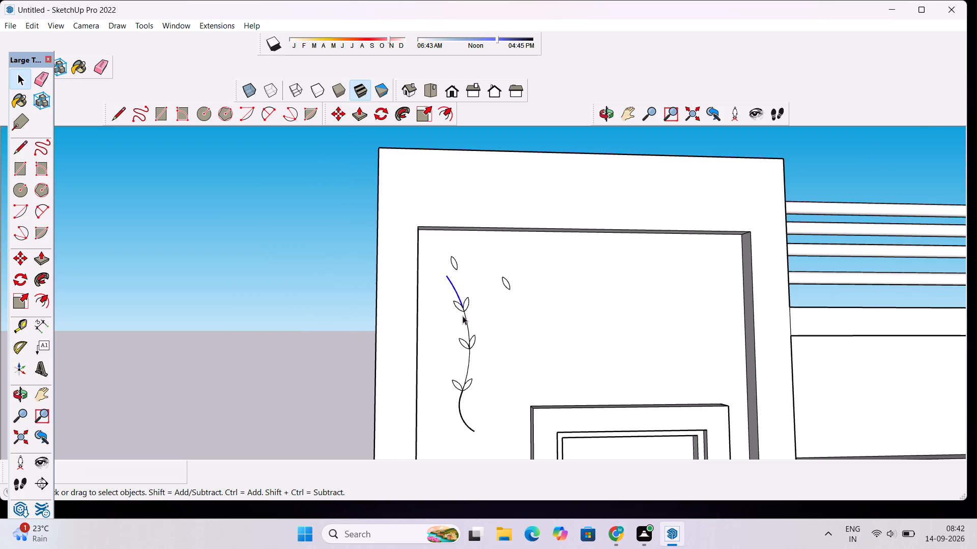
scroll(459, 314, up, 10)
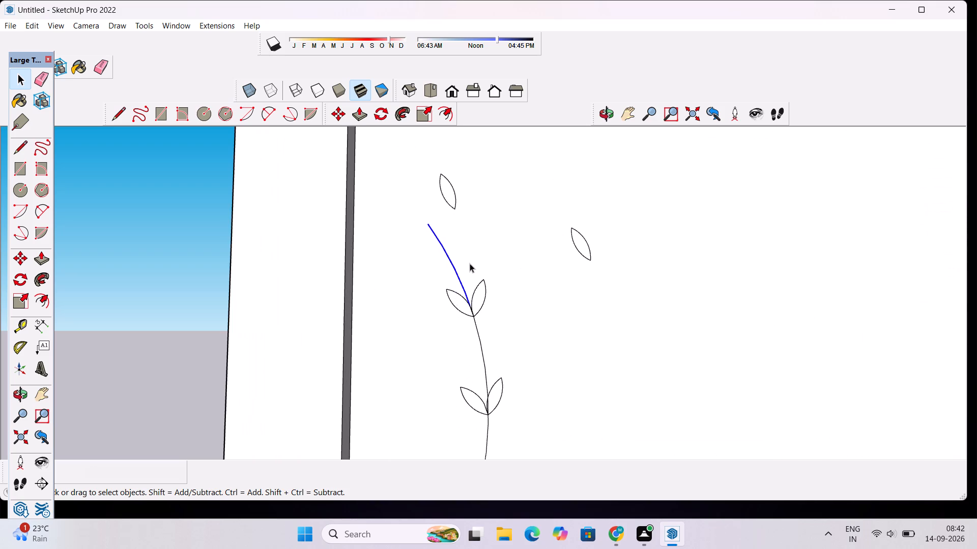
key(l)
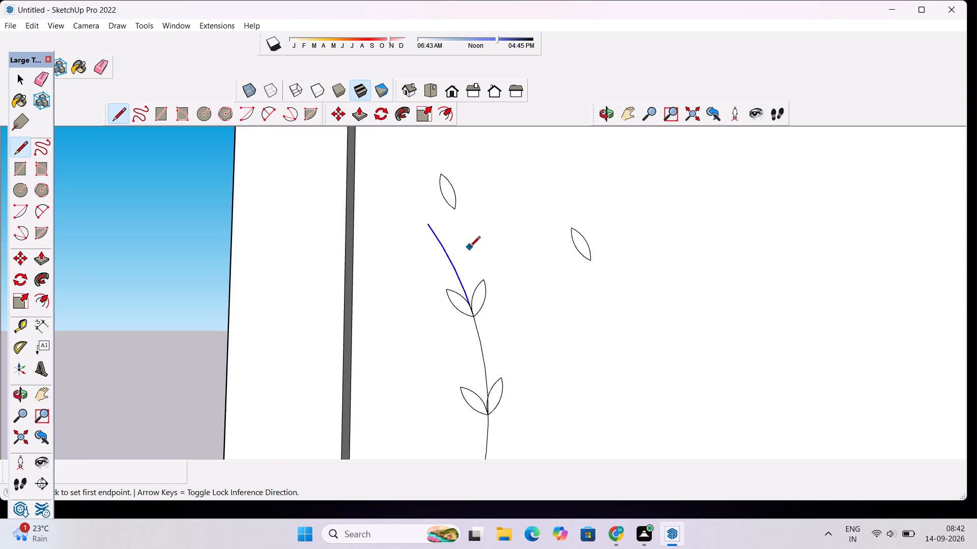
drag(482, 221, 397, 278)
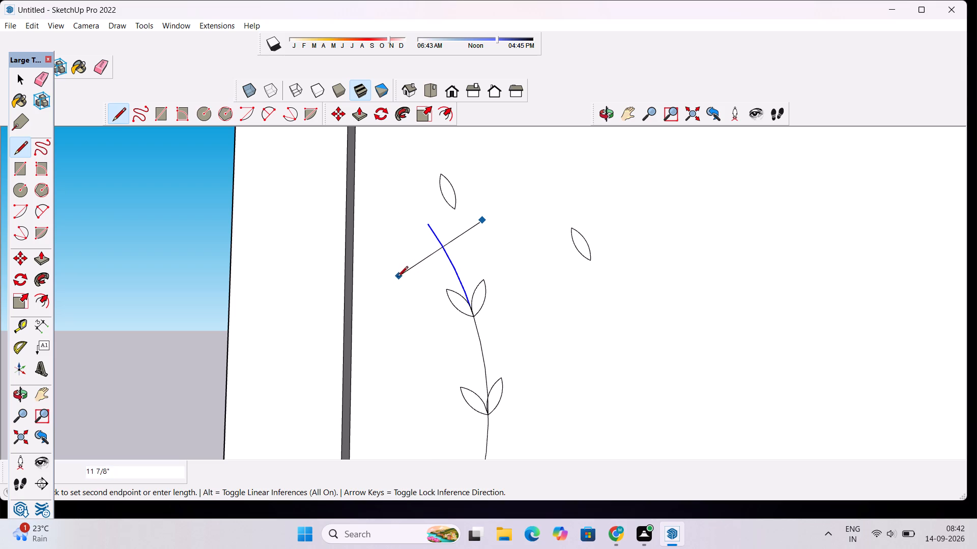
drag(397, 278, 393, 282)
click(390, 285)
key(space)
Erase the stem piece above the cutting line and both halves of the cutting line.
key(e)
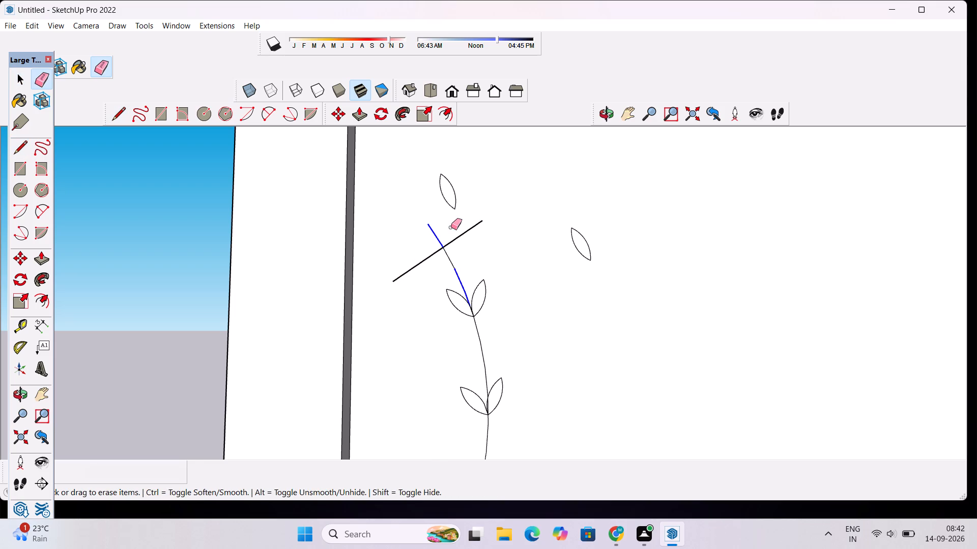
drag(446, 227, 430, 250)
scroll(456, 263, up, 3)
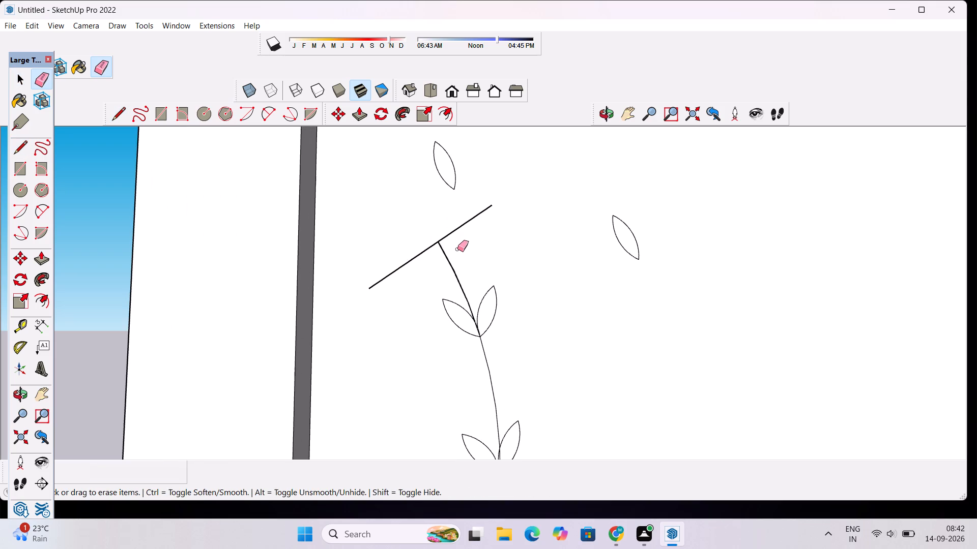
drag(459, 225, 471, 237)
drag(405, 242, 412, 268)
scroll(471, 265, up, 2)
key(space)
Move the tilted leaf by its lower tip onto the shortened stem's upper end.
scroll(451, 223, down, 6)
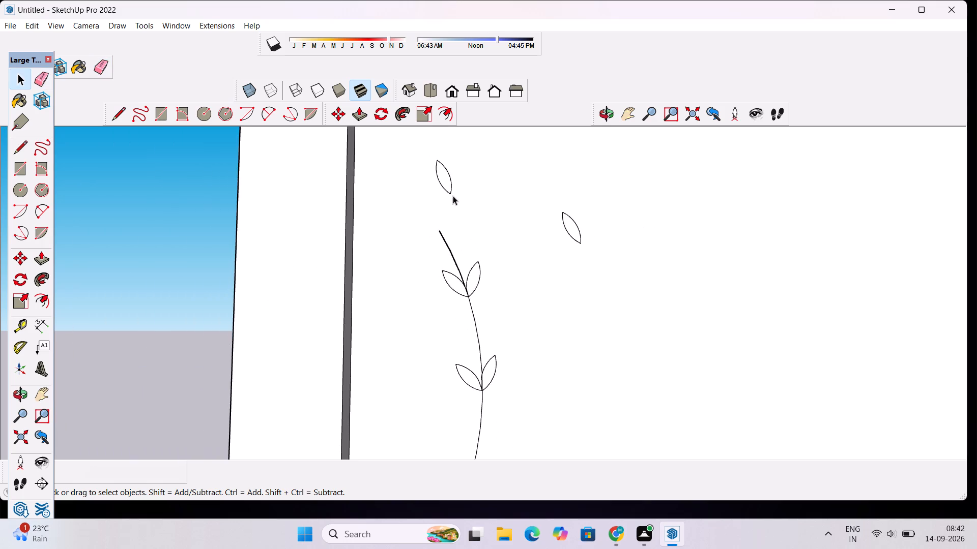
scroll(463, 147, up, 4)
double_click(435, 192)
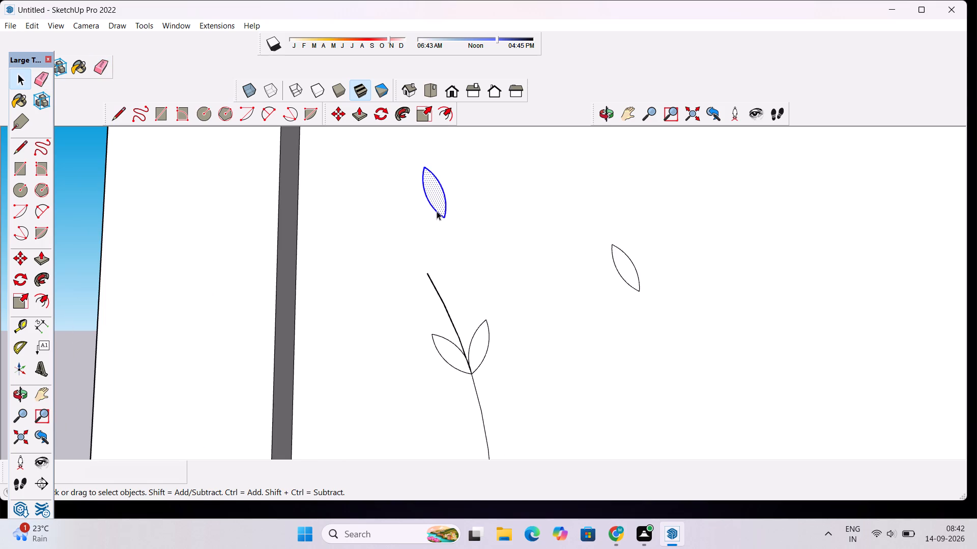
key(m)
click(447, 216)
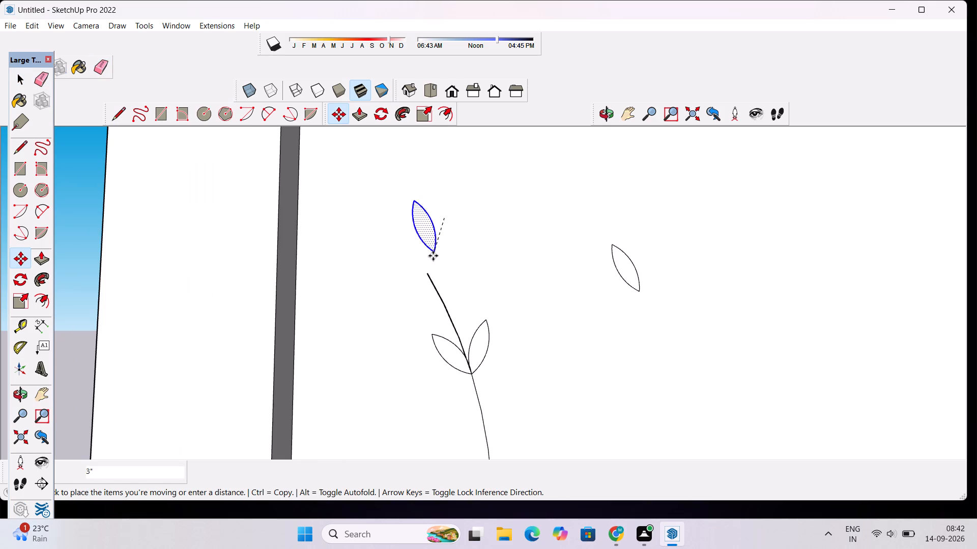
click(426, 277)
scroll(431, 236, down, 9)
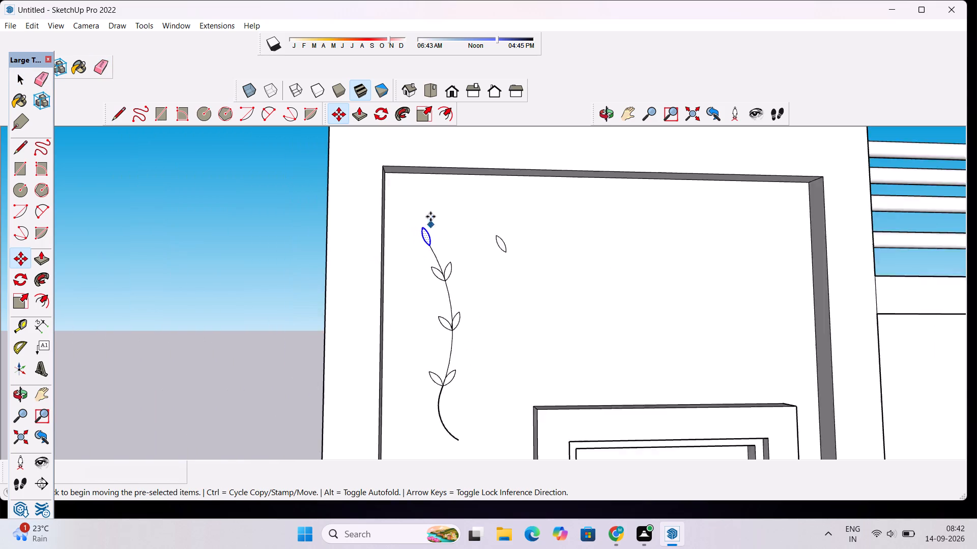
scroll(430, 217, down, 9)
key(space)
click(269, 236)
Delete the spare loose leaf lying on the panel beside the stem.
scroll(299, 210, down, 5)
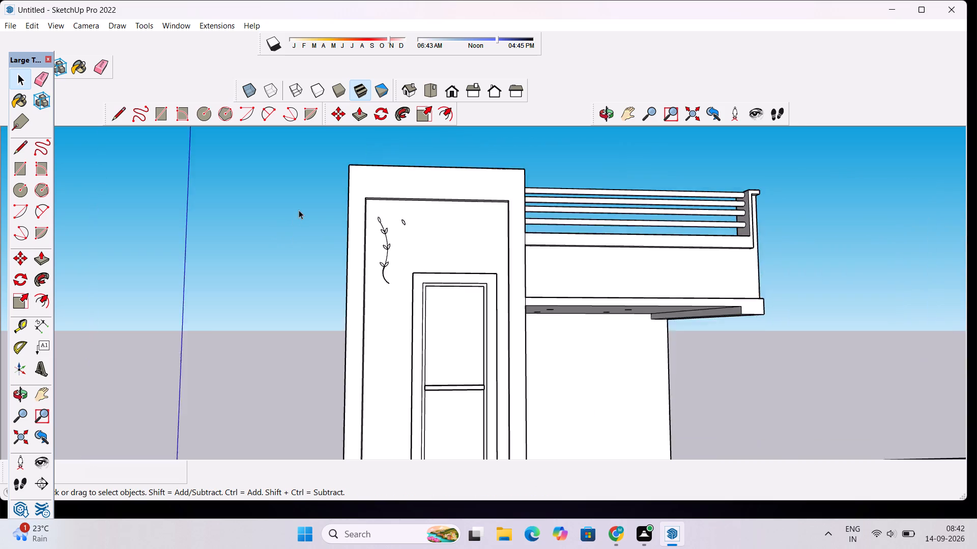
scroll(299, 210, down, 3)
scroll(350, 208, up, 10)
scroll(413, 226, up, 4)
scroll(294, 227, up, 5)
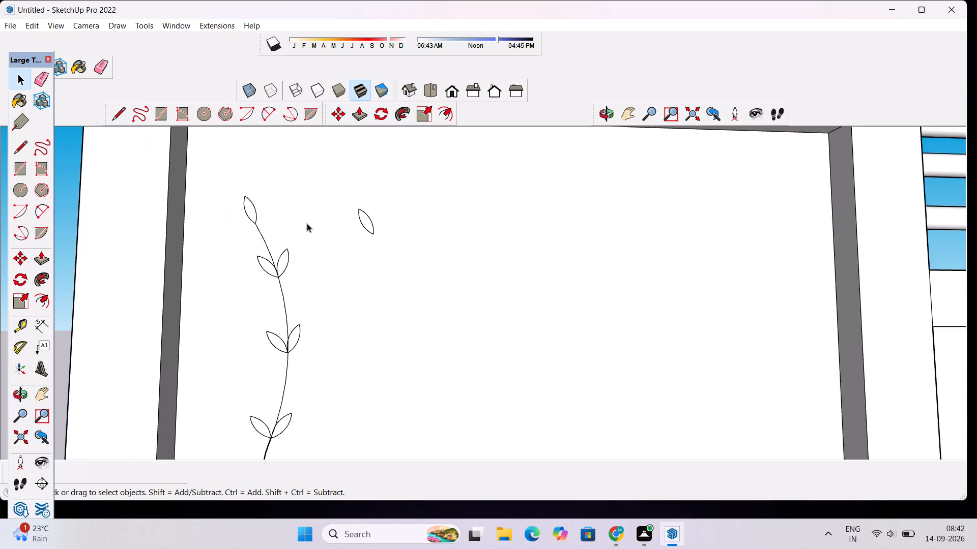
scroll(307, 223, up, 3)
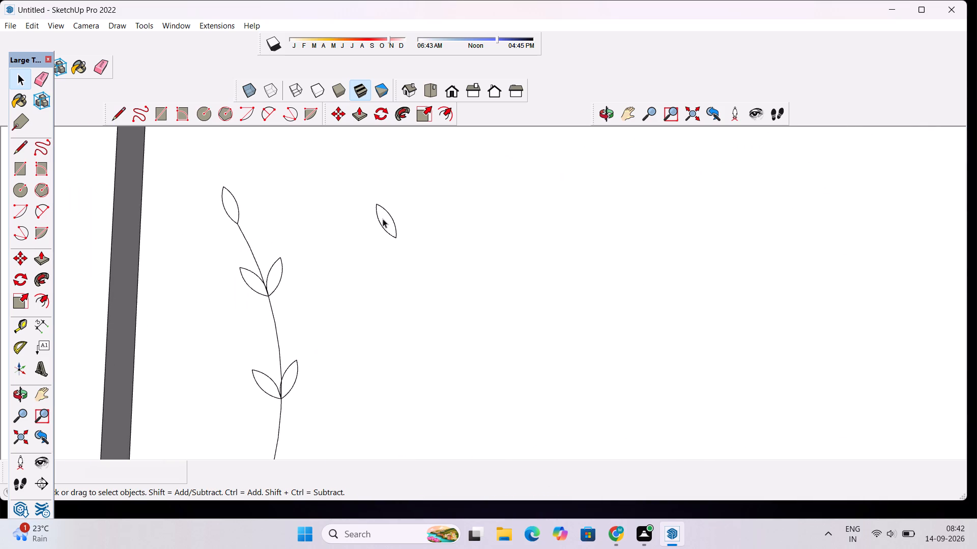
double_click(383, 219)
key(Delete)
Push/Pull the top leaf's face 2" outward from the tower panel.
click(224, 202)
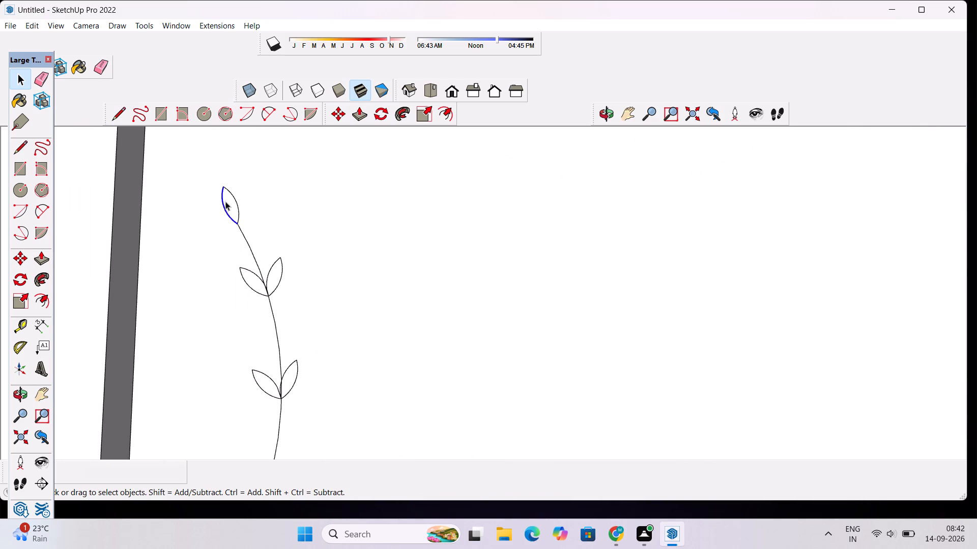
click(271, 185)
click(232, 208)
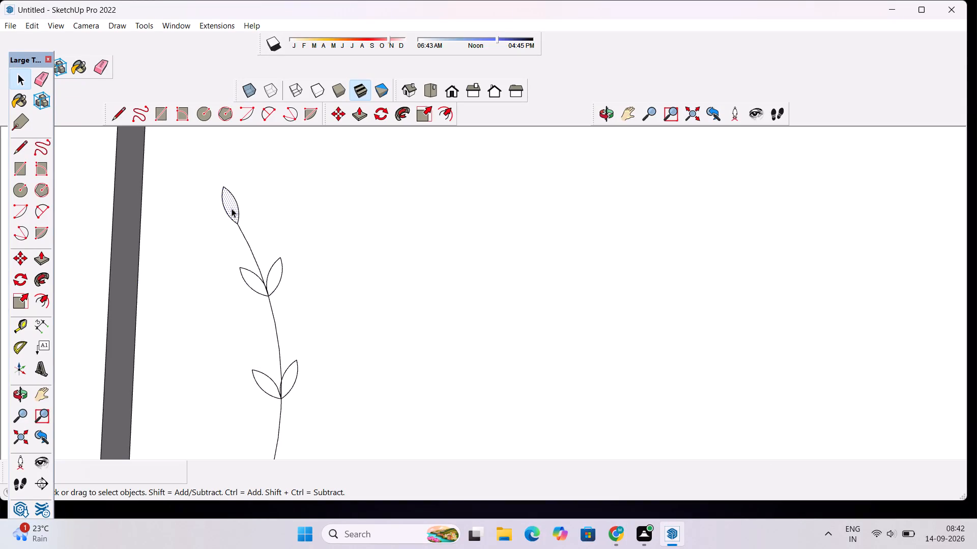
key(p)
click(232, 208)
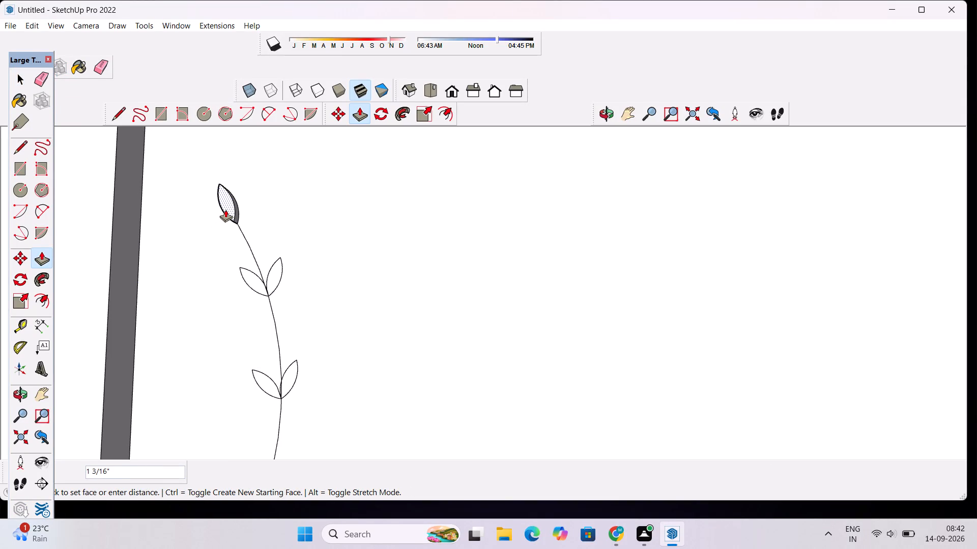
text(2")
key(Return)
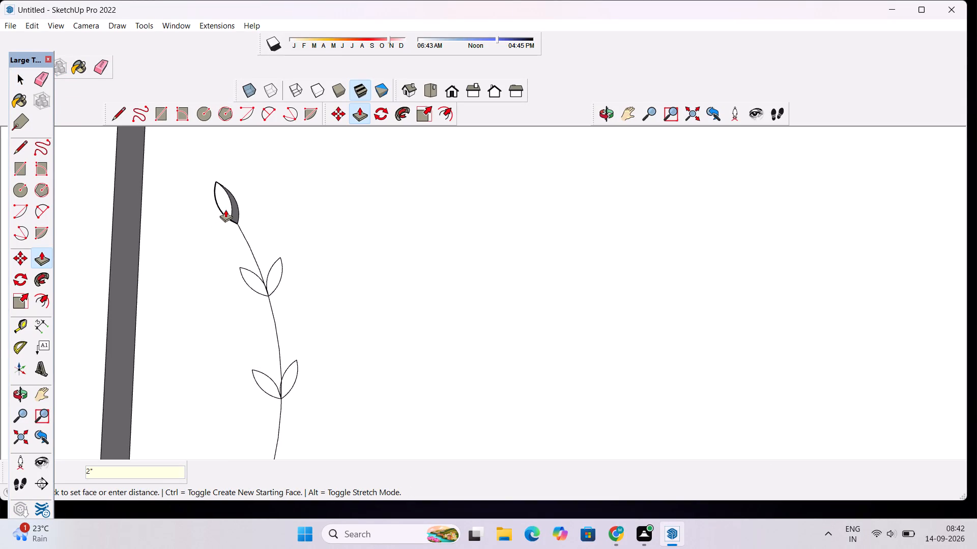
scroll(225, 209, down, 7)
scroll(229, 268, up, 4)
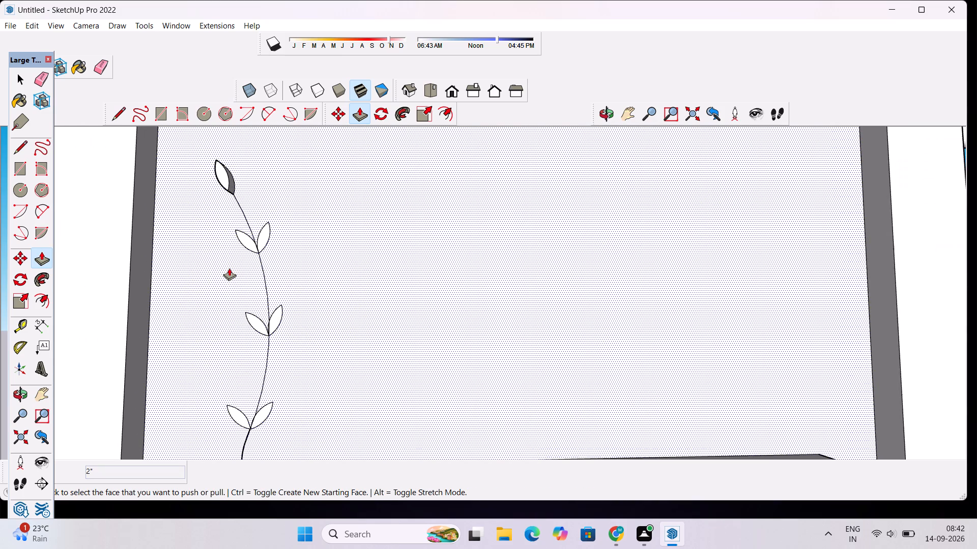
Undo the top leaf's extrusion and Push/Pull its face 1" outward from the tower panel instead.
key(ctrl+z)
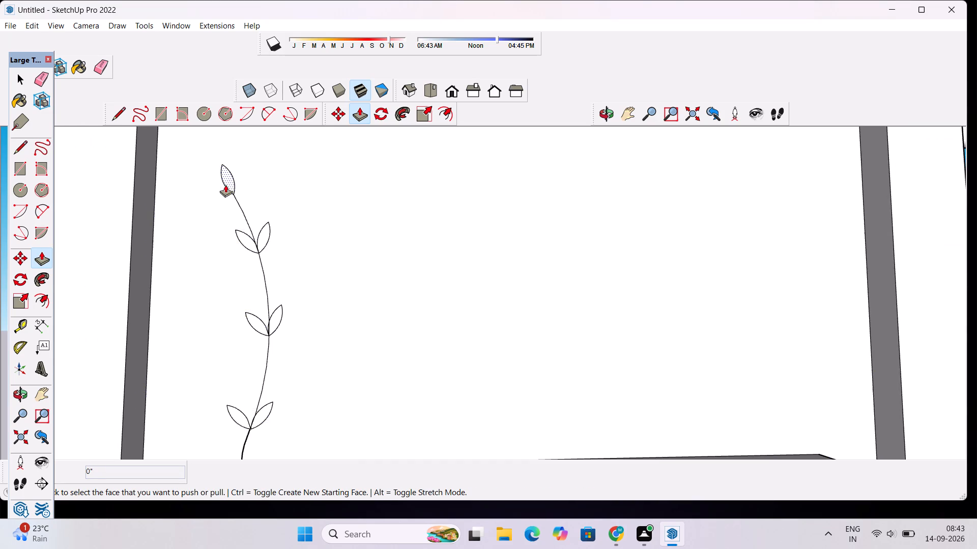
click(226, 179)
text(1")
key(Return)
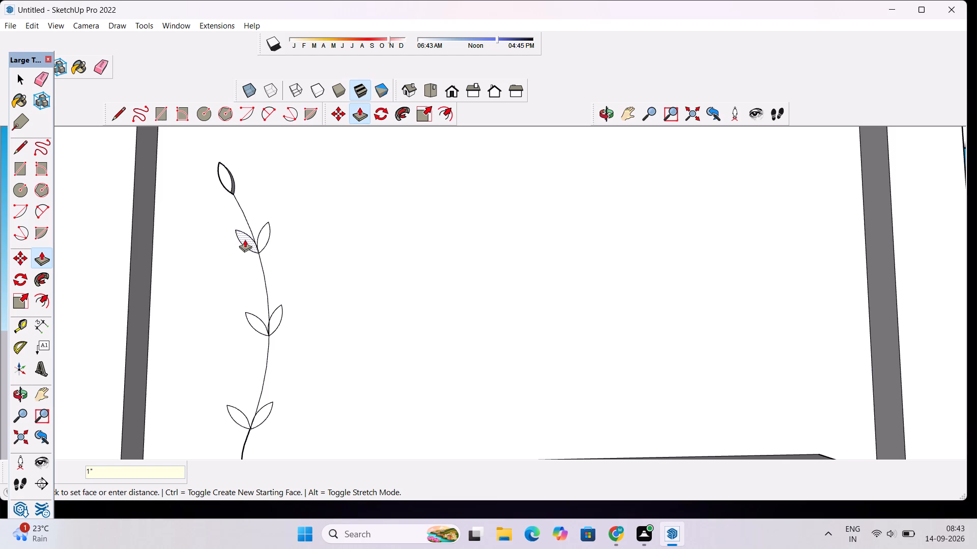
Push/Pull the four leaves of the upper and middle pairs 1" outward, level with the raised top leaf.
click(246, 239)
click(232, 194)
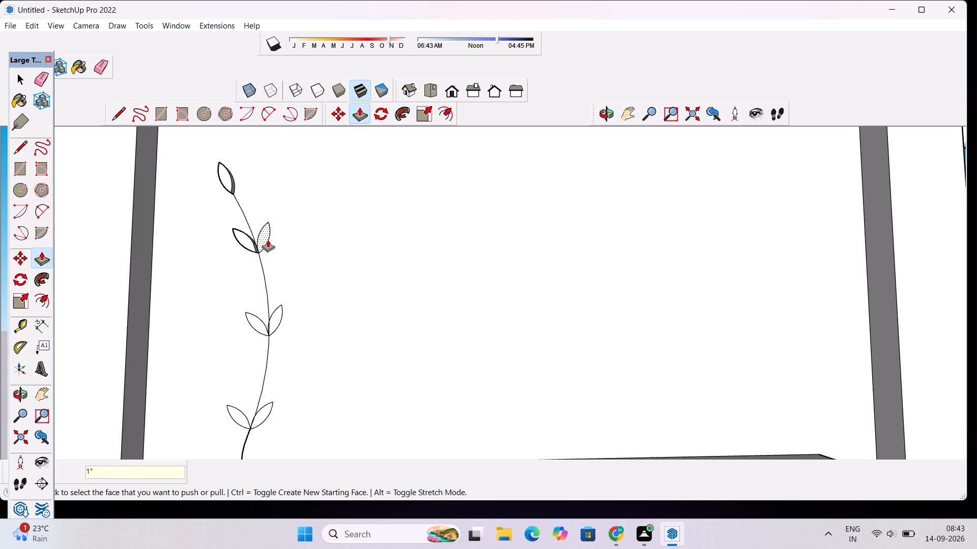
click(268, 239)
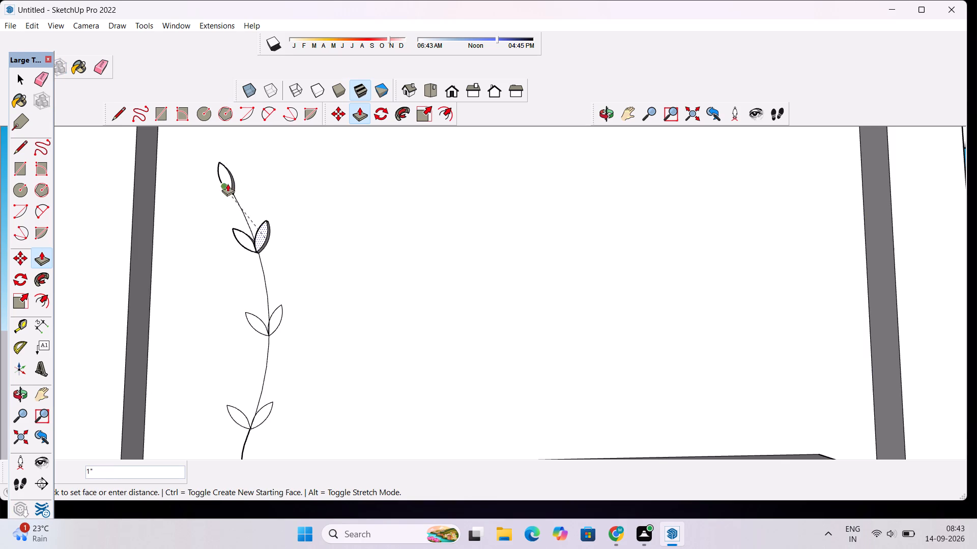
click(228, 181)
scroll(255, 217, down, 6)
scroll(263, 289, up, 9)
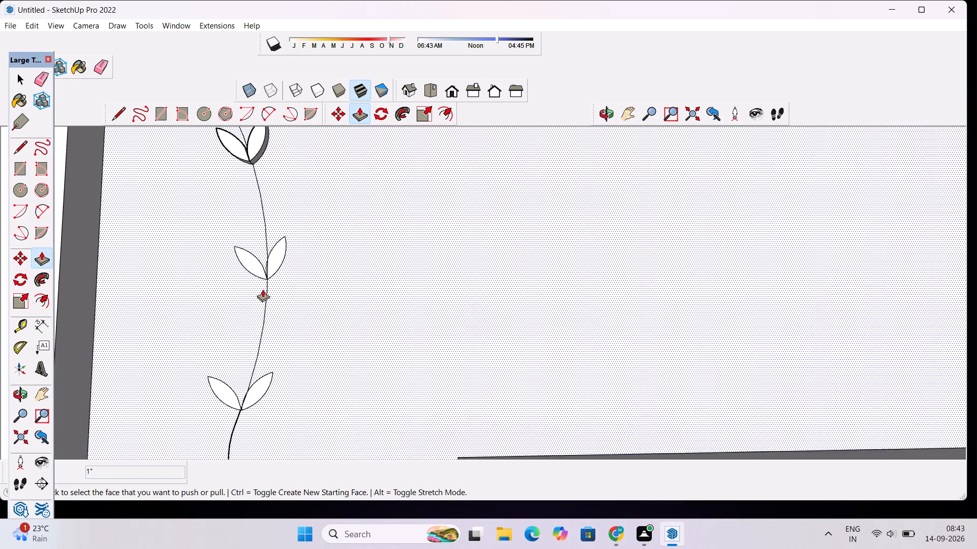
click(255, 266)
click(254, 161)
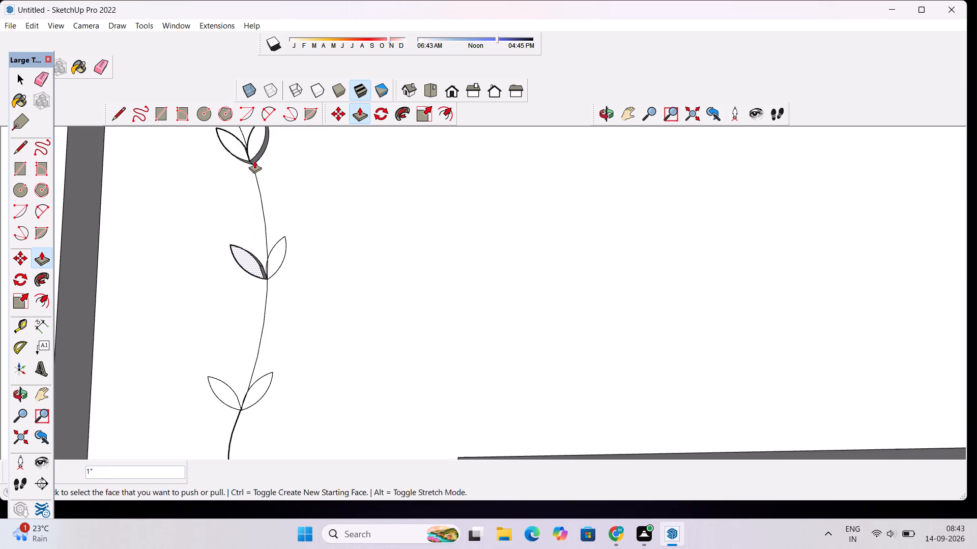
click(280, 254)
click(246, 163)
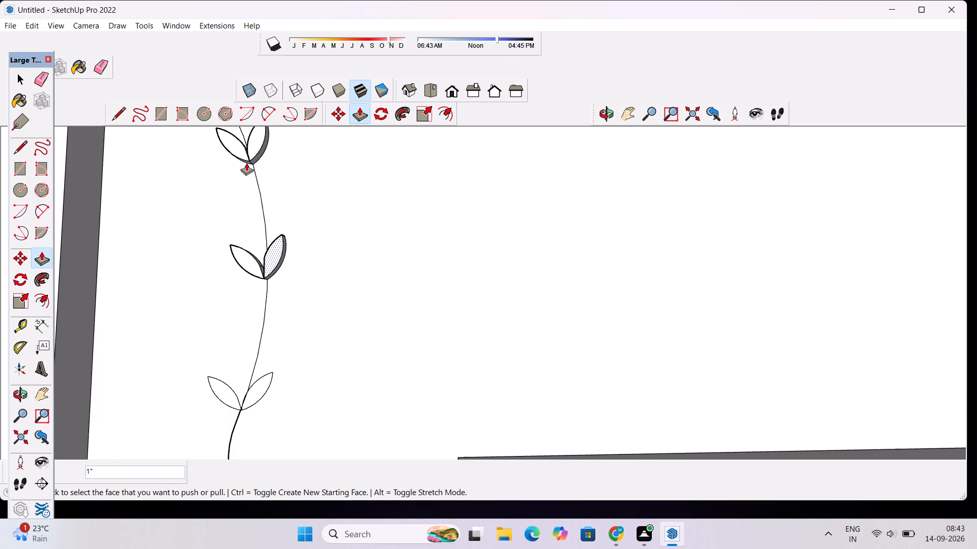
Copy the left leaf of the lowest pair from its lower tip to a spot about 4 3/4" up and left.
scroll(246, 163, down, 8)
scroll(236, 308, up, 8)
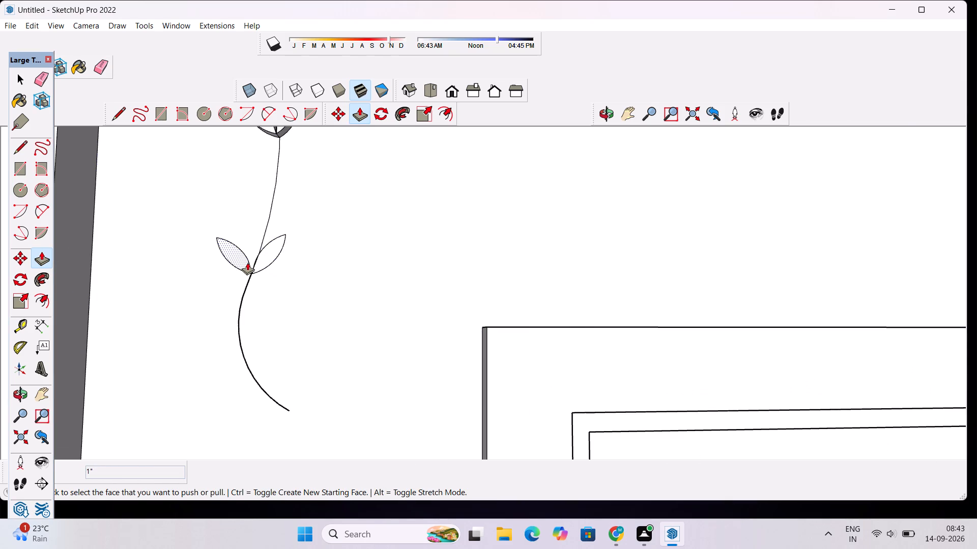
key(space)
scroll(262, 251, down, 3)
double_click(246, 254)
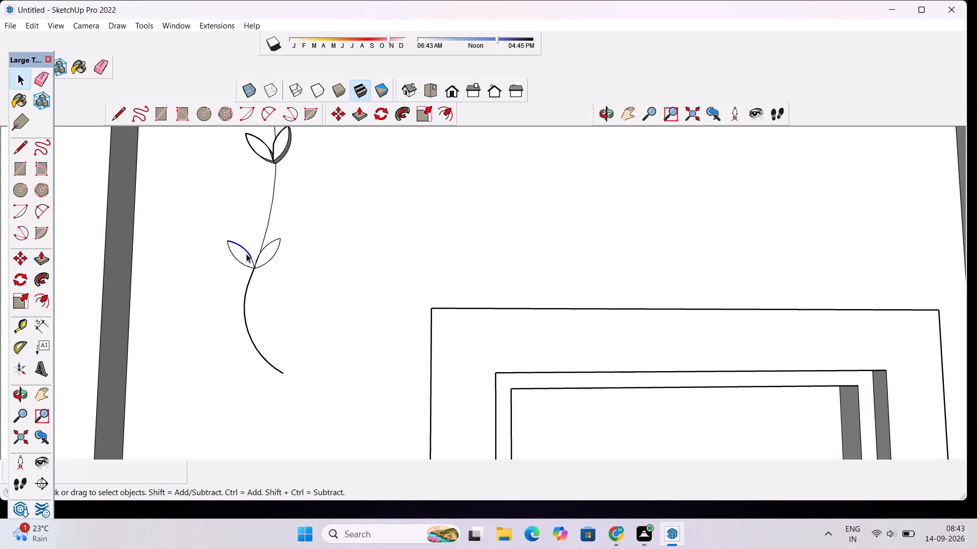
click(300, 229)
double_click(241, 257)
scroll(241, 257, up, 3)
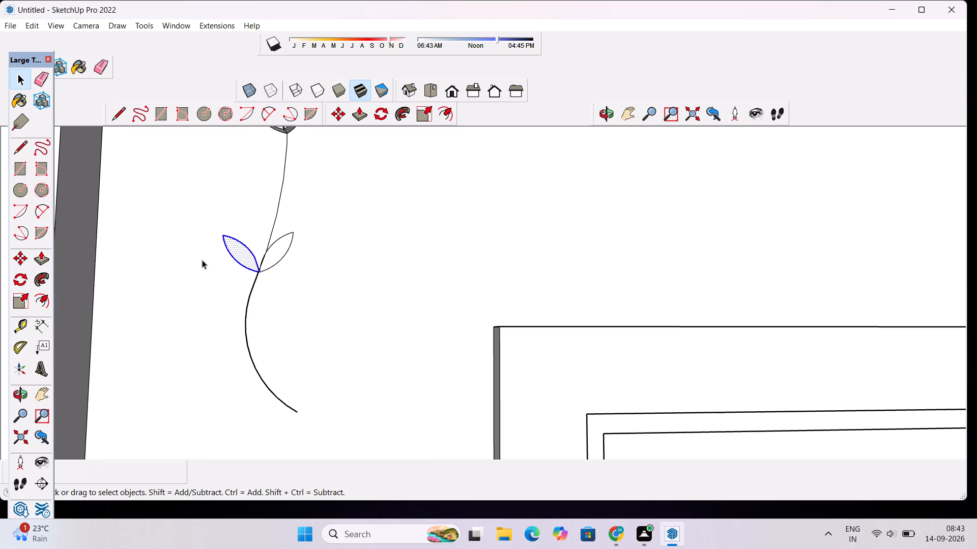
key(m)
click(258, 272)
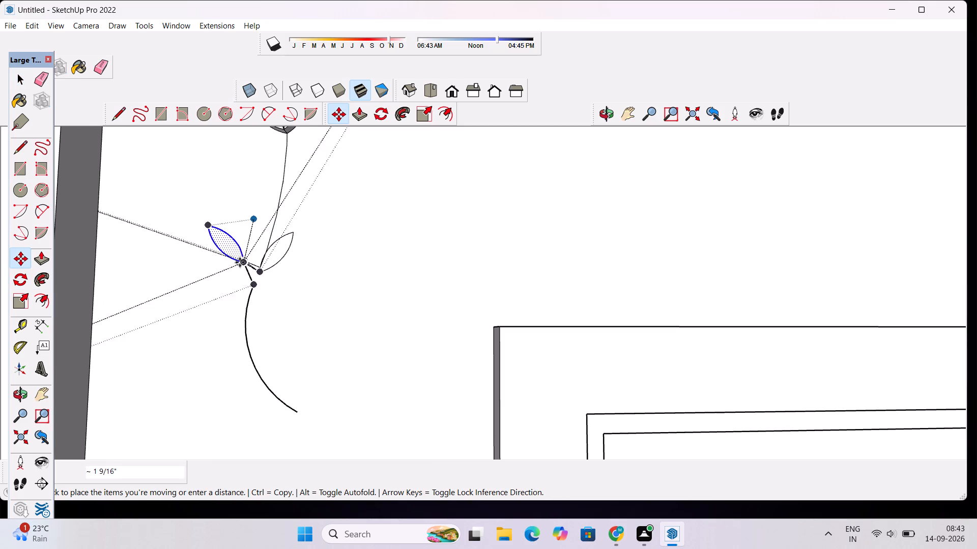
click(214, 241)
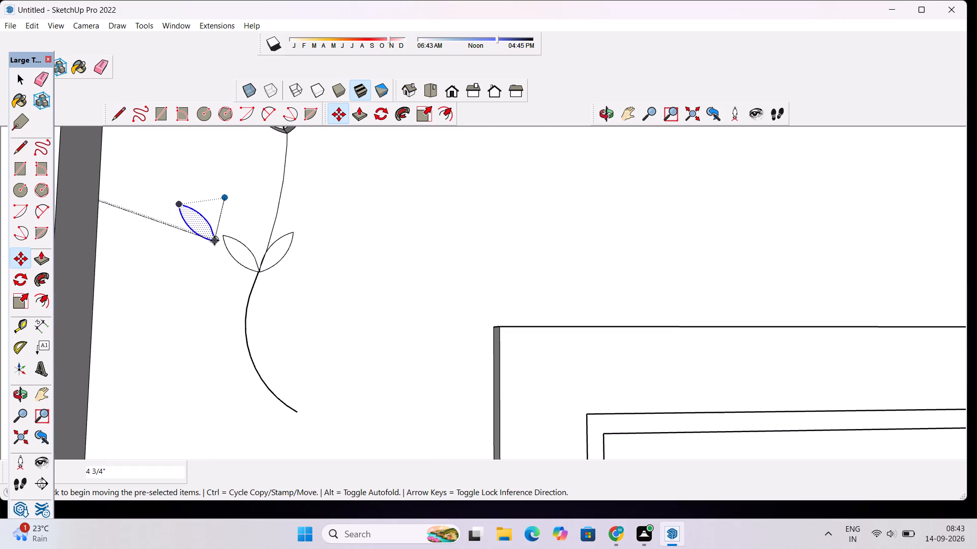
Rotate the copied leaf 15° about its lower tip so that it stands more upright.
click(24, 279)
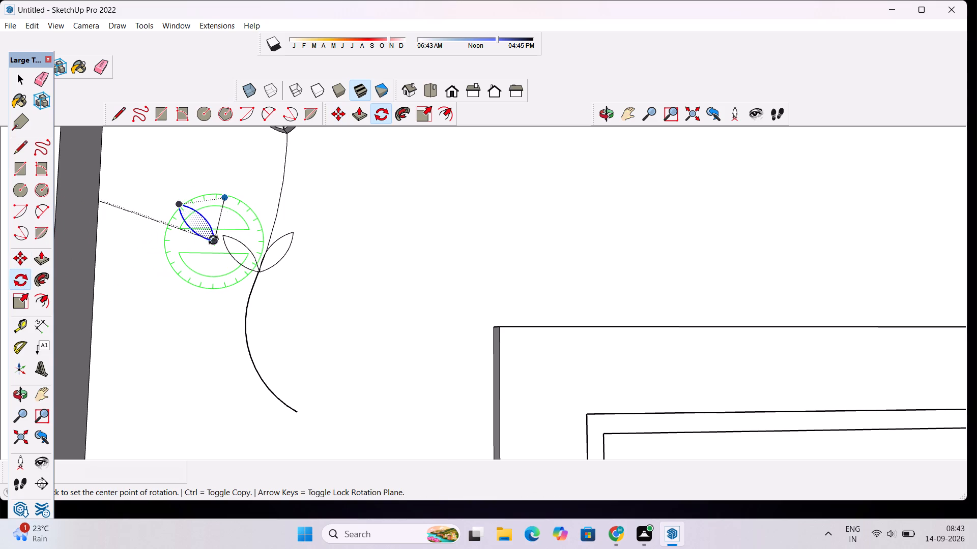
click(214, 241)
click(178, 205)
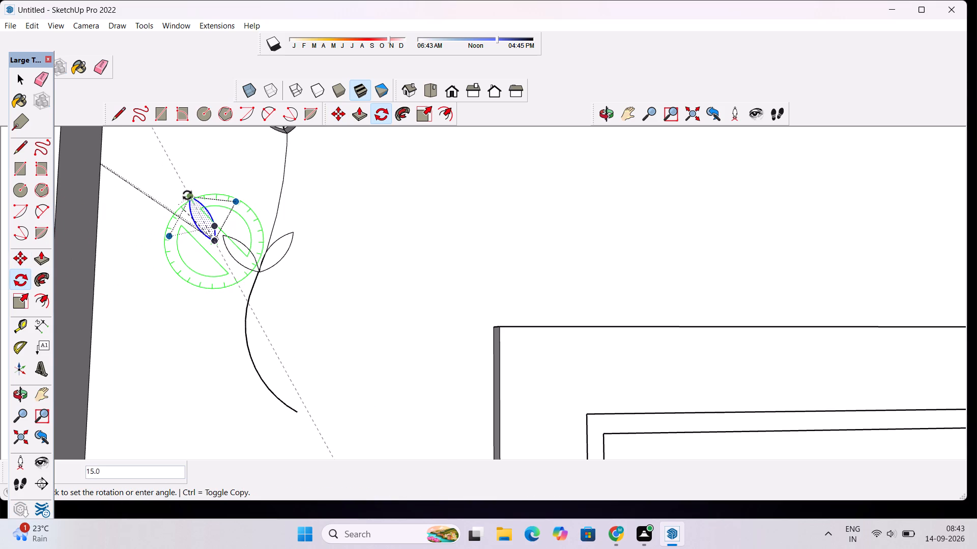
click(189, 194)
key(space)
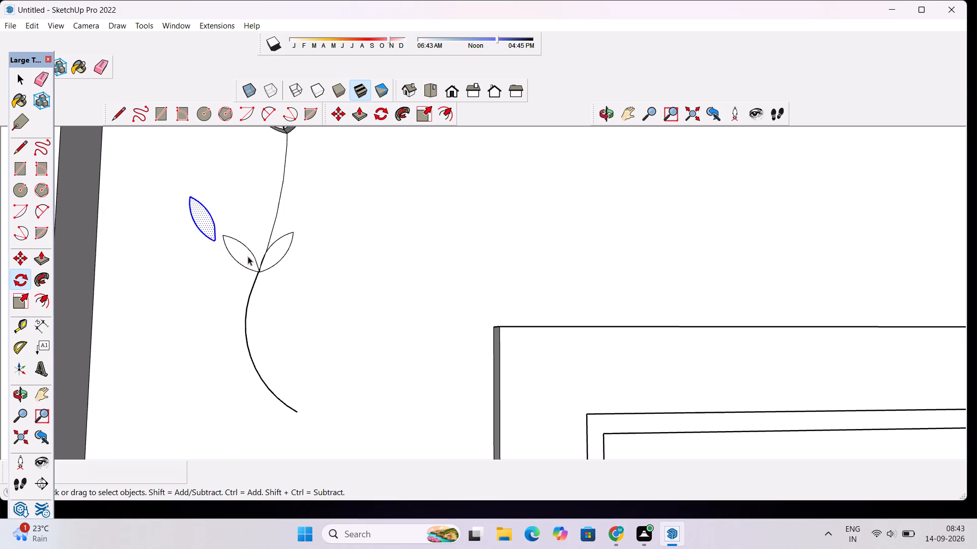
Delete the original left leaf of the lowest pair from the stem.
double_click(248, 256)
key(Delete)
Move the rotated leaf by its lower tip onto the stem at the base of the lowest right leaf.
double_click(200, 223)
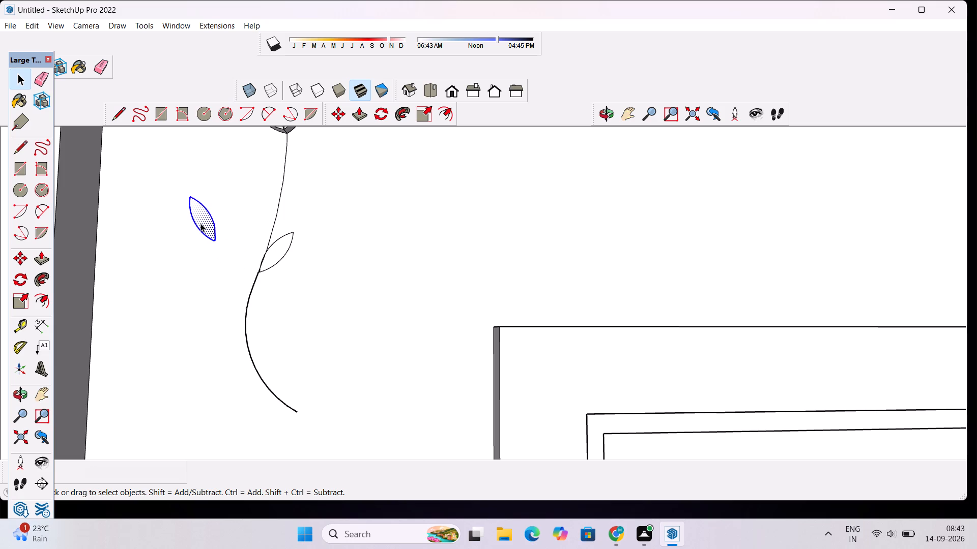
key(m)
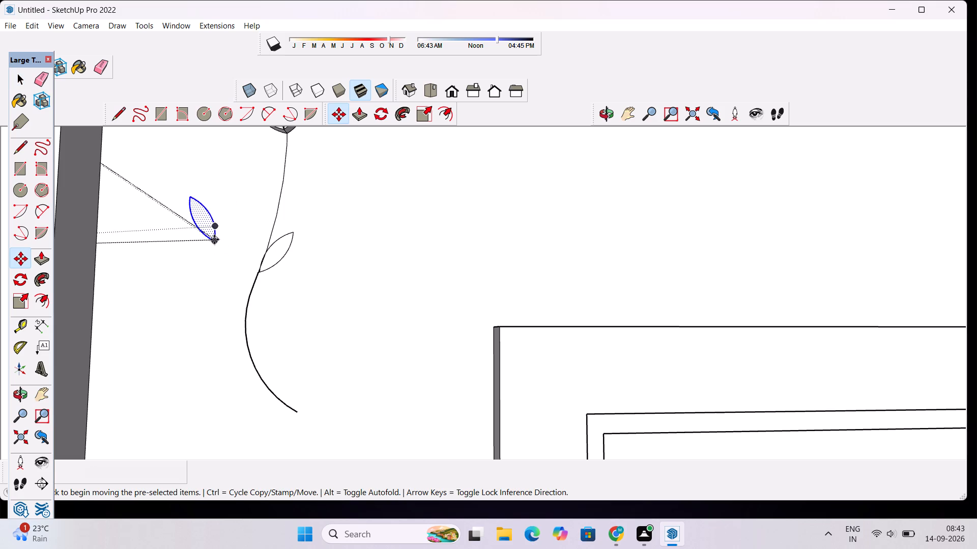
click(214, 239)
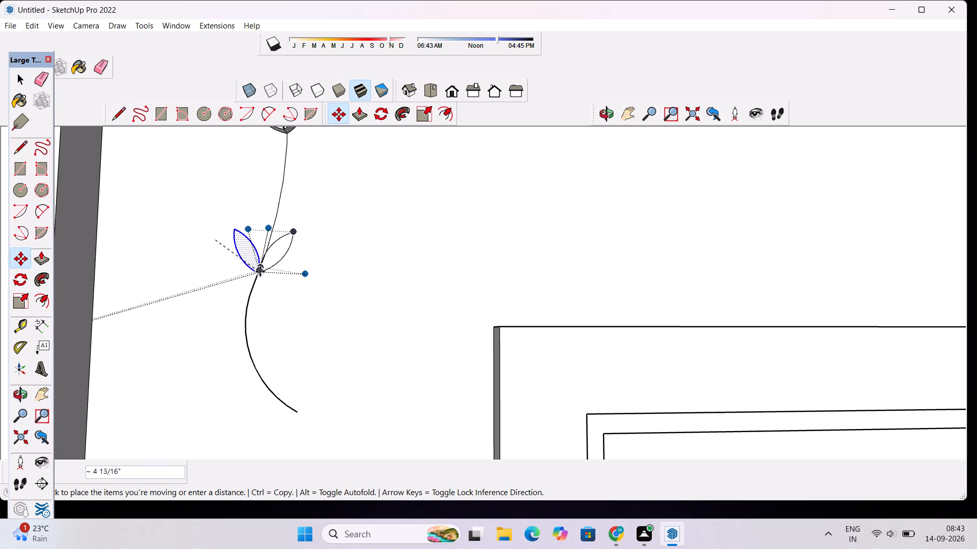
click(260, 271)
key(space)
Push/Pull both leaves of the lowest pair 1" outward, level with the raised leaves above them.
click(277, 255)
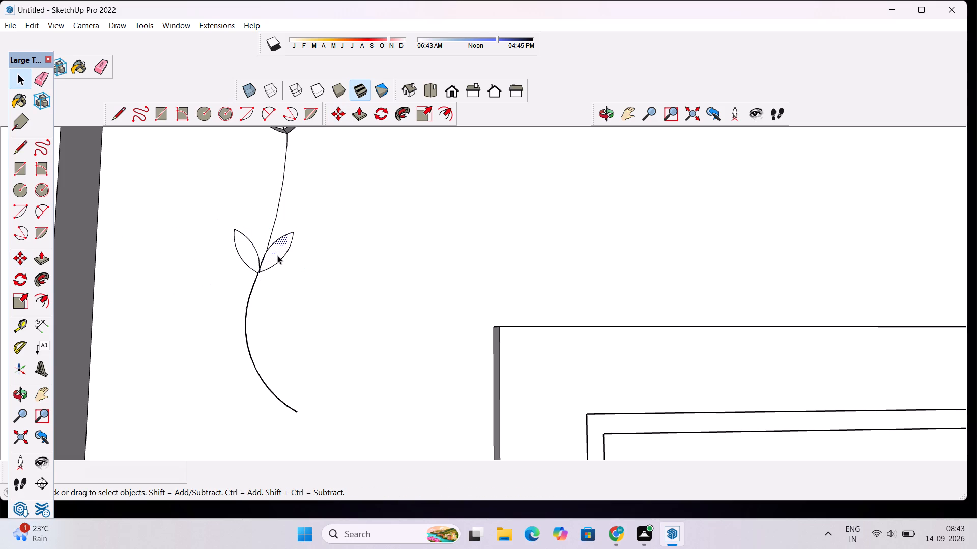
key(p)
click(277, 255)
scroll(277, 240, down, 5)
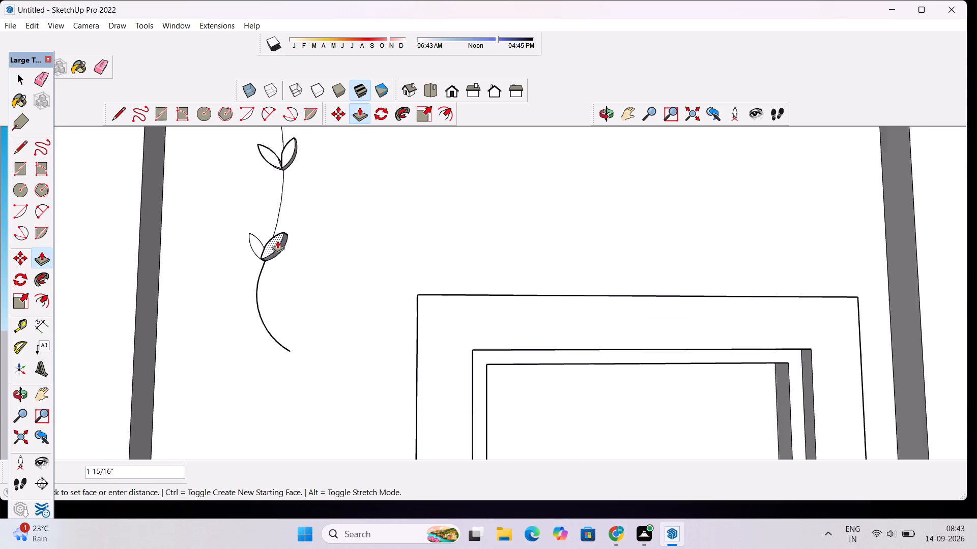
scroll(277, 240, down, 2)
click(288, 169)
scroll(259, 242, up, 2)
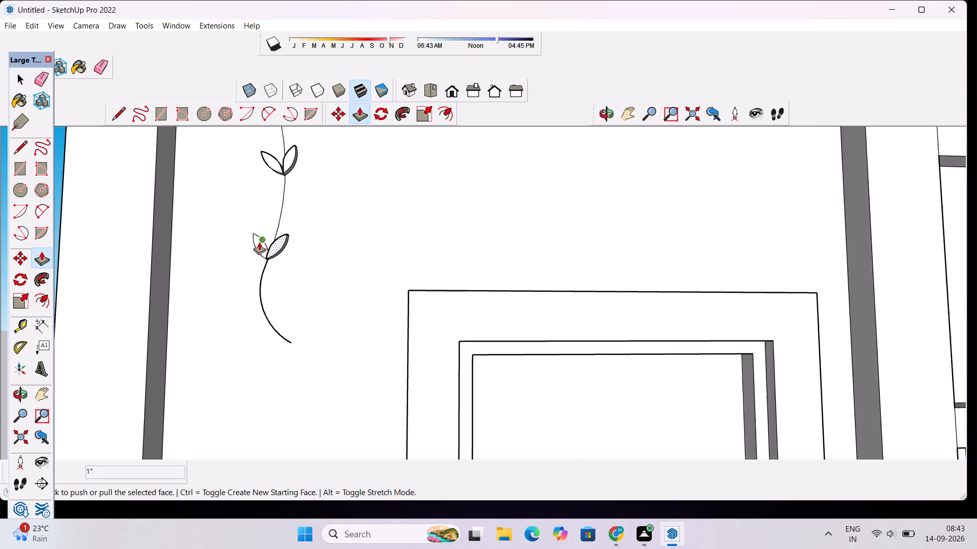
scroll(259, 242, up, 2)
key(space)
click(259, 242)
key(p)
click(259, 242)
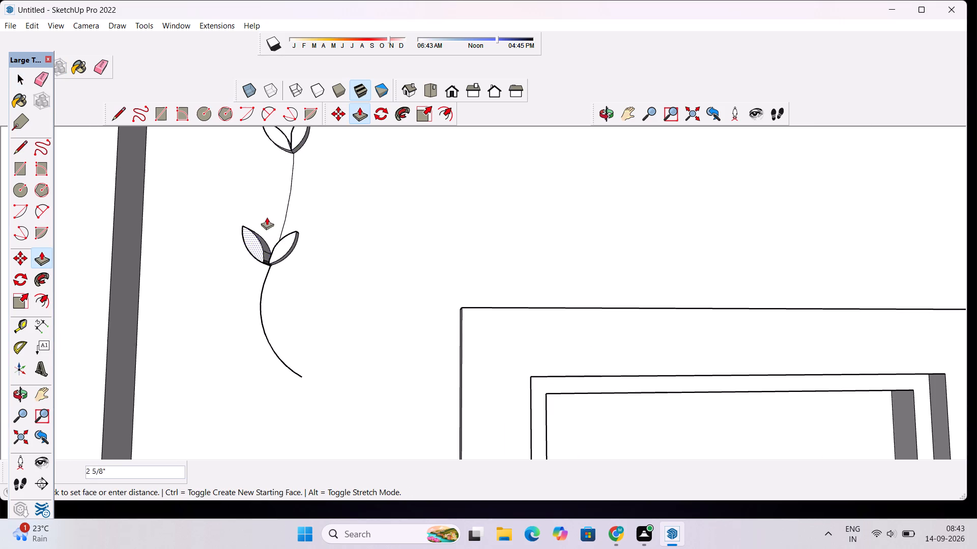
scroll(267, 218, down, 7)
click(288, 180)
Examine the finished leaf ornament on the tower panel from near and far, along with the window below it.
scroll(307, 201, down, 11)
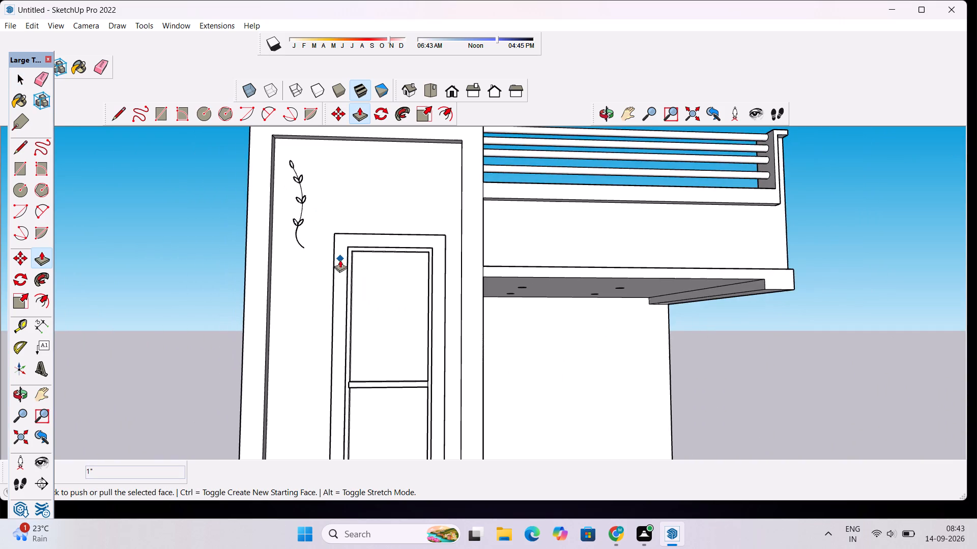
scroll(289, 187, up, 6)
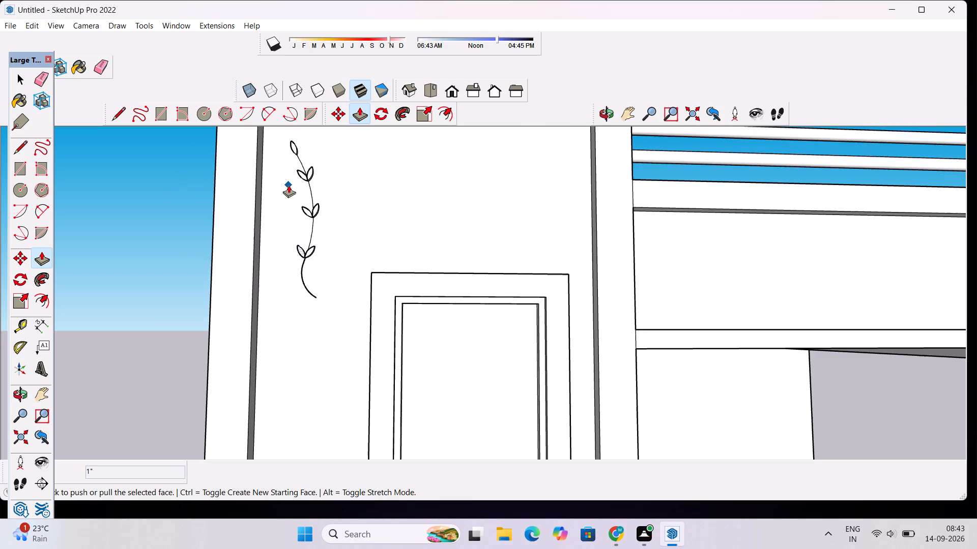
key(space)
scroll(298, 209, down, 9)
scroll(308, 193, up, 1)
scroll(308, 193, down, 3)
scroll(341, 303, down, 9)
scroll(338, 281, up, 3)
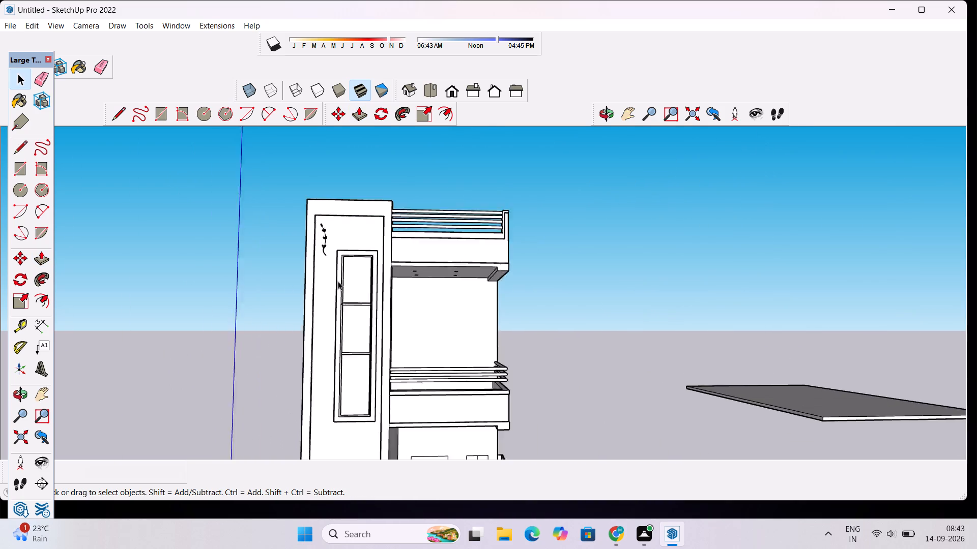
scroll(338, 281, up, 2)
scroll(297, 204, up, 17)
scroll(399, 200, down, 5)
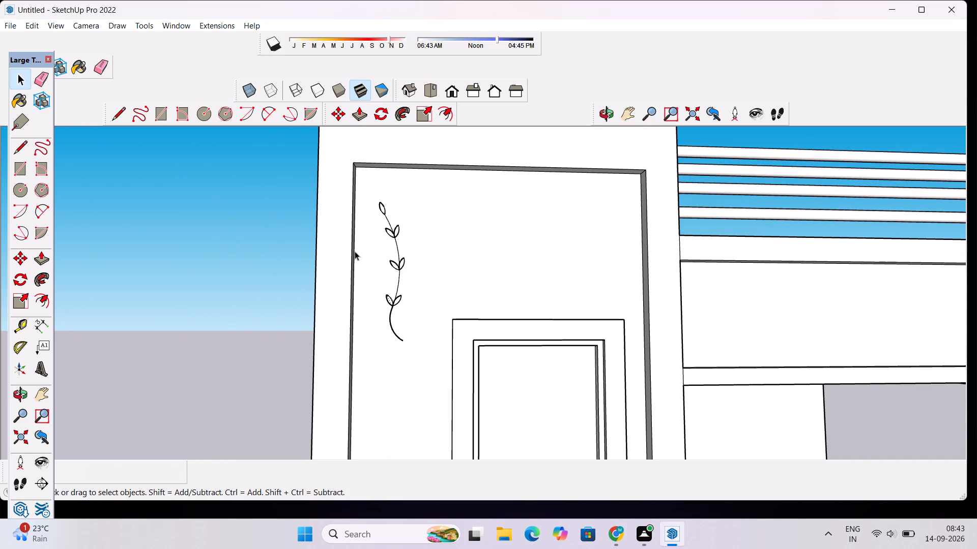
scroll(352, 249, down, 9)
scroll(396, 442, up, 2)
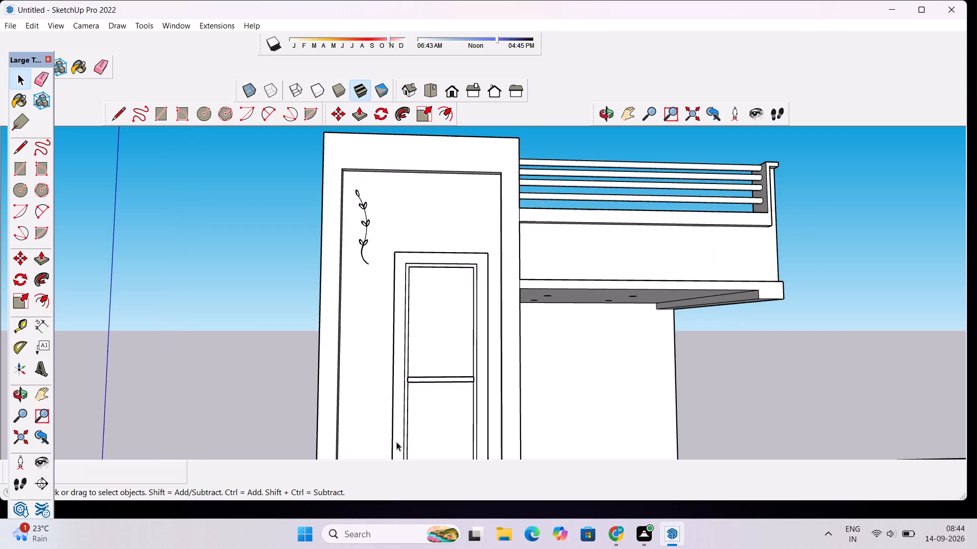
scroll(396, 442, up, 1)
scroll(397, 342, down, 5)
scroll(408, 284, up, 1)
scroll(409, 279, down, 9)
scroll(411, 364, up, 5)
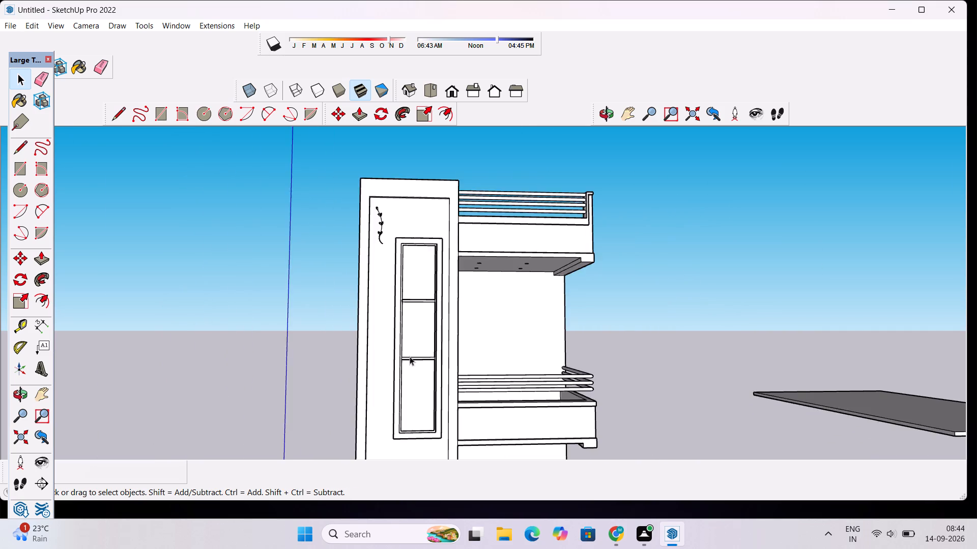
scroll(408, 348, up, 9)
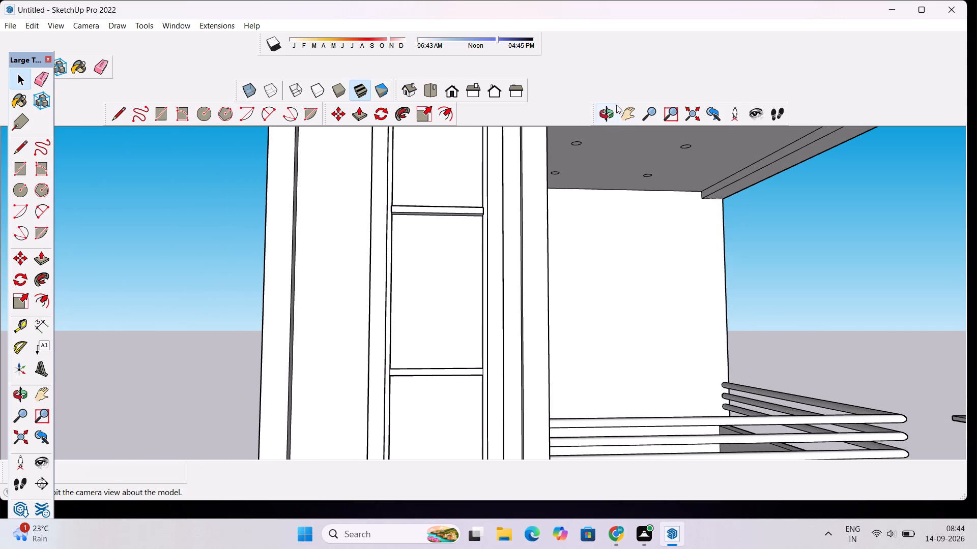
Draw a thin horizontal strip rectangle, about 2 3/8" by 2' 10 7/8", between the tower panel's left edge and the window frame, below the leafy stem.
click(603, 112)
shift+drag(499, 190, 468, 277)
scroll(450, 278, down, 4)
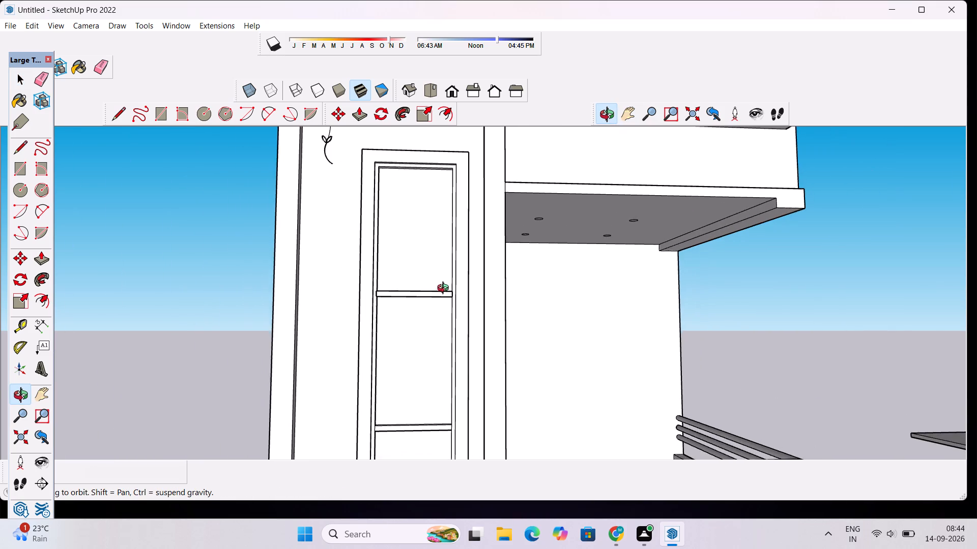
drag(441, 293, 381, 339)
scroll(381, 339, down, 6)
scroll(334, 292, up, 5)
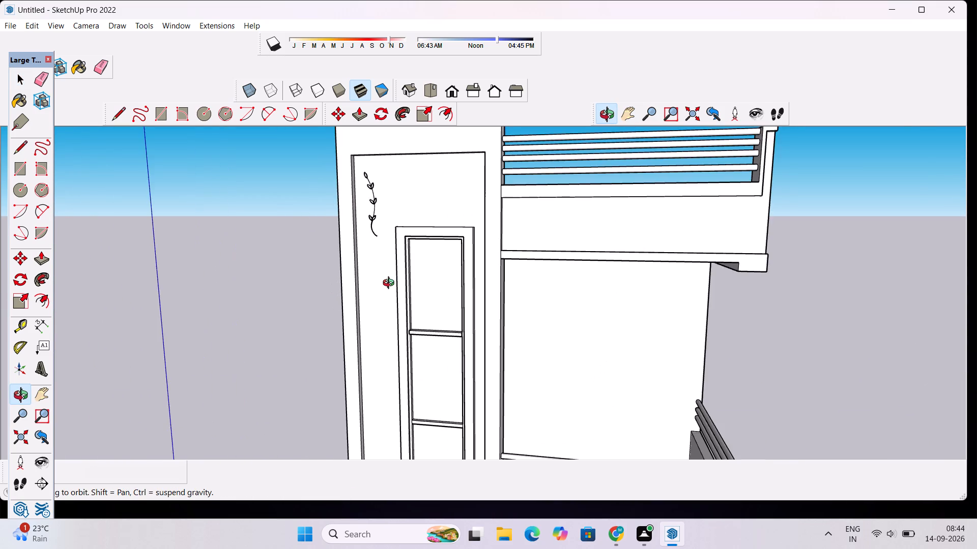
scroll(391, 284, up, 1)
key(r)
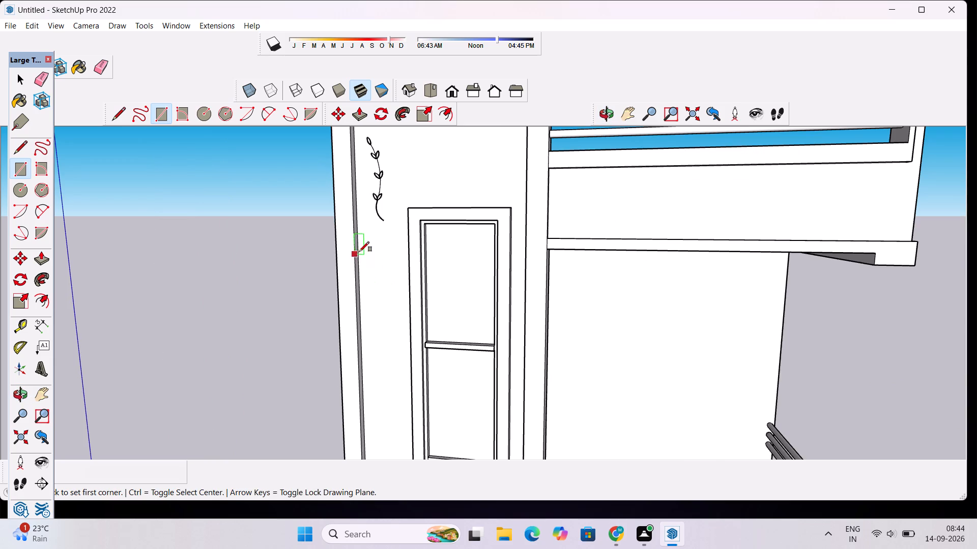
scroll(360, 280, up, 8)
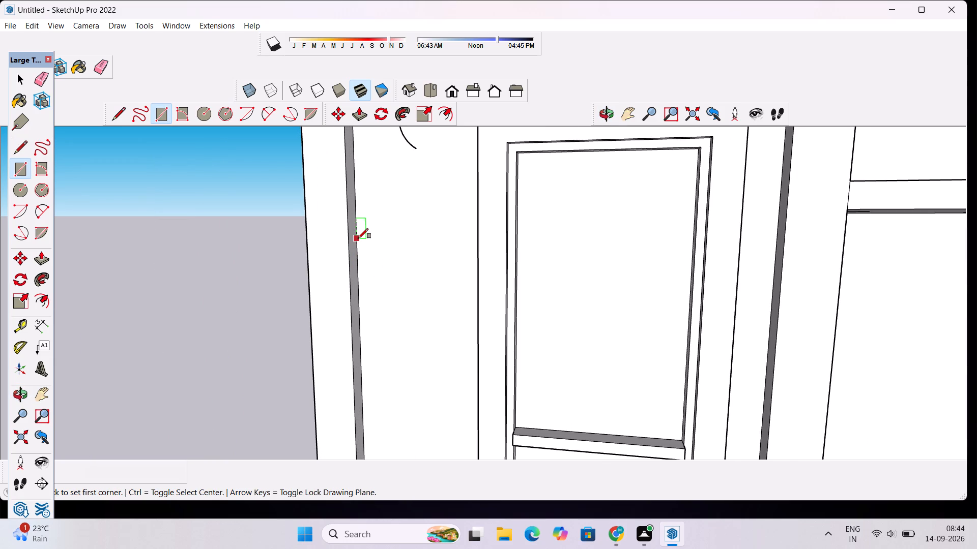
click(358, 238)
scroll(363, 253, down, 9)
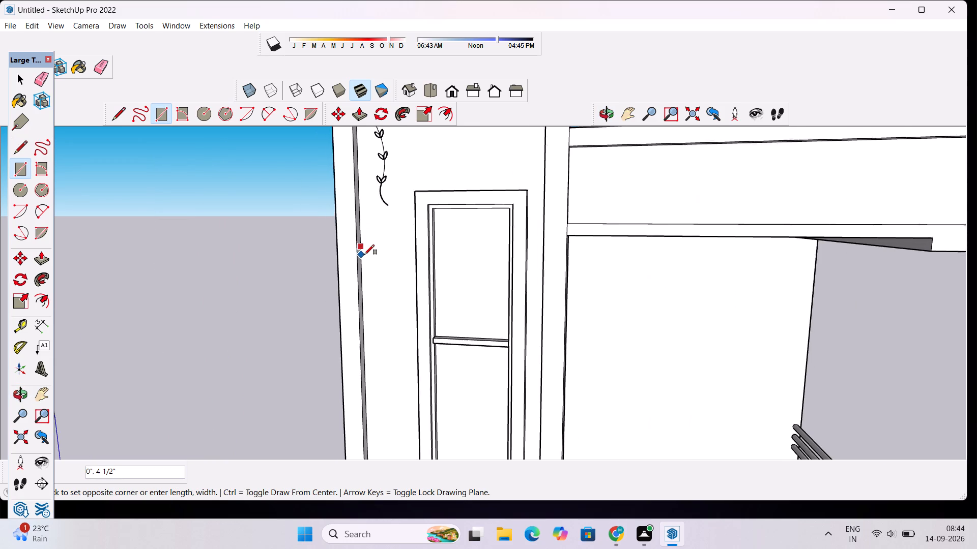
click(601, 121)
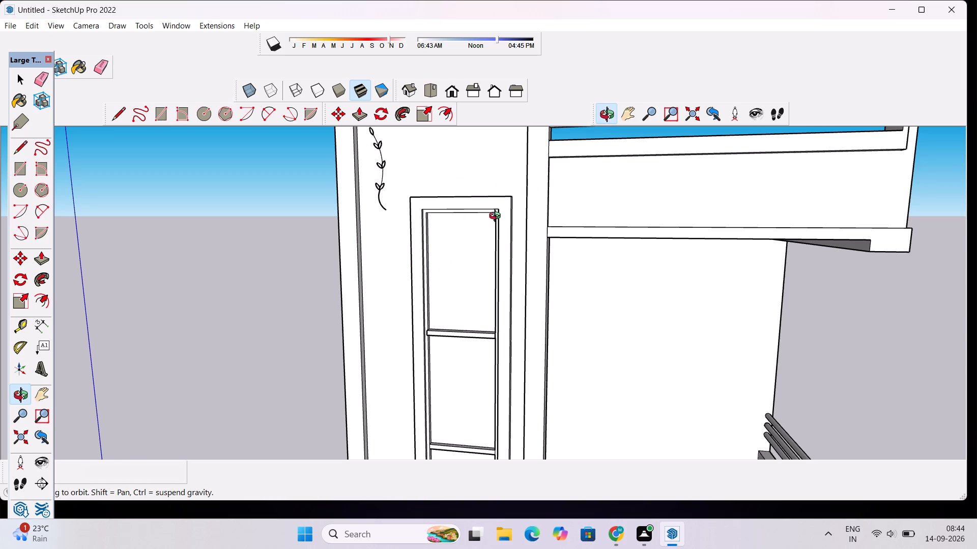
drag(470, 238, 546, 230)
scroll(398, 267, up, 7)
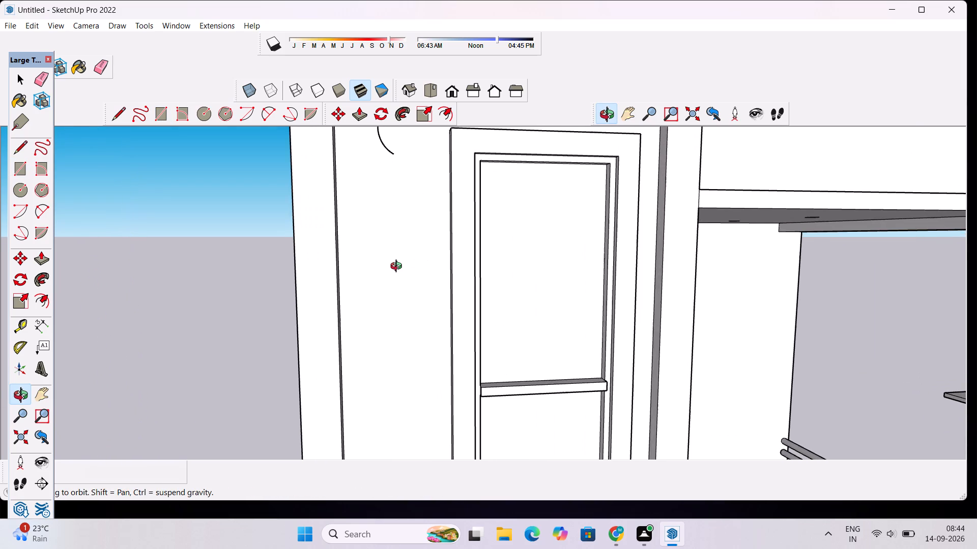
drag(398, 267, 384, 278)
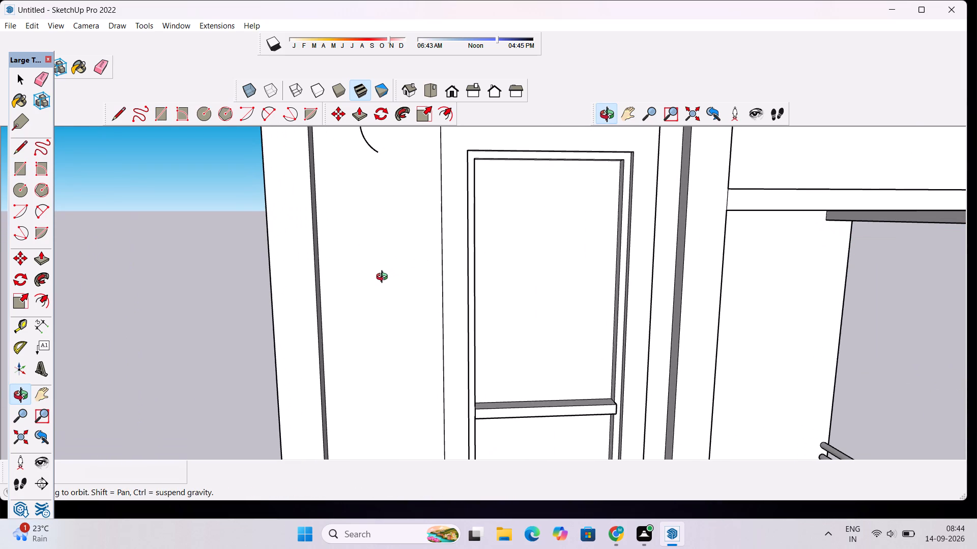
key(r)
scroll(411, 257, up, 4)
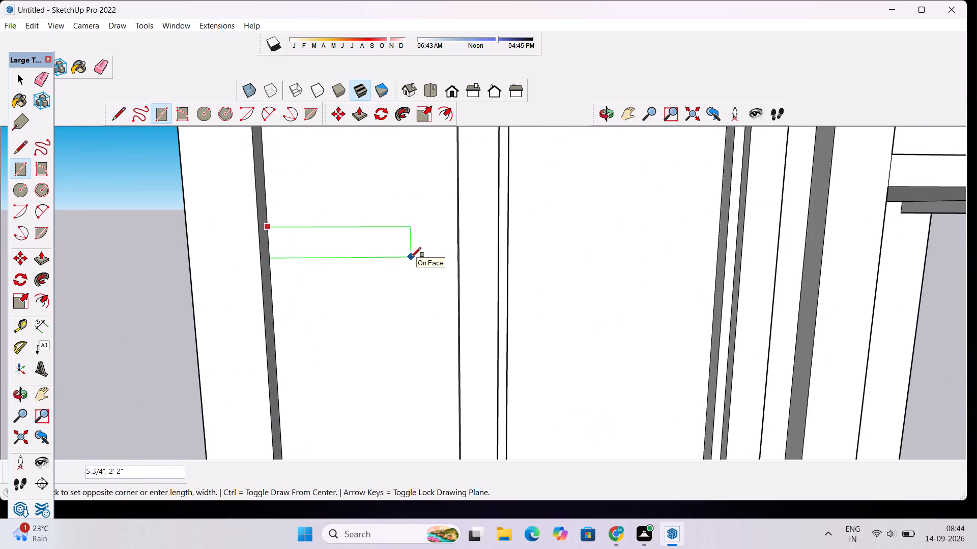
scroll(411, 257, up, 7)
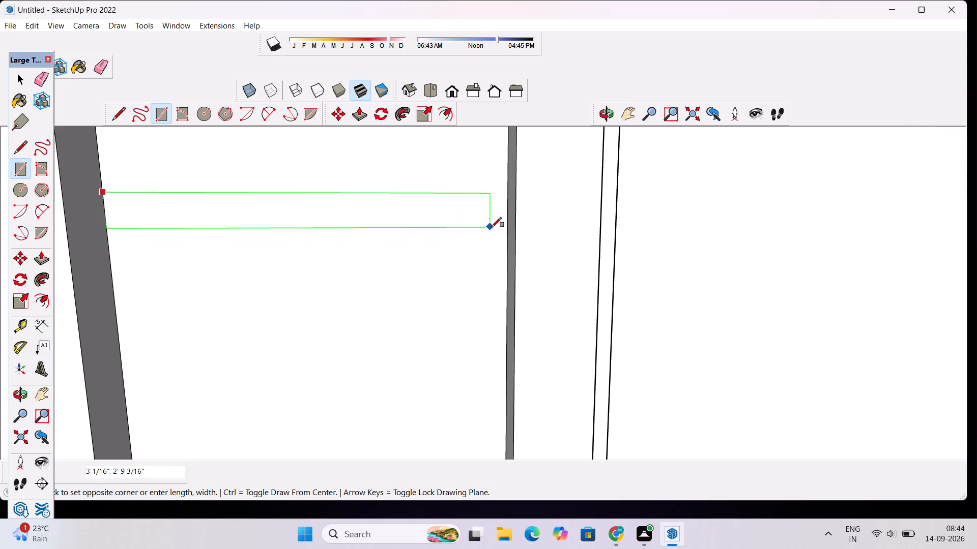
click(508, 220)
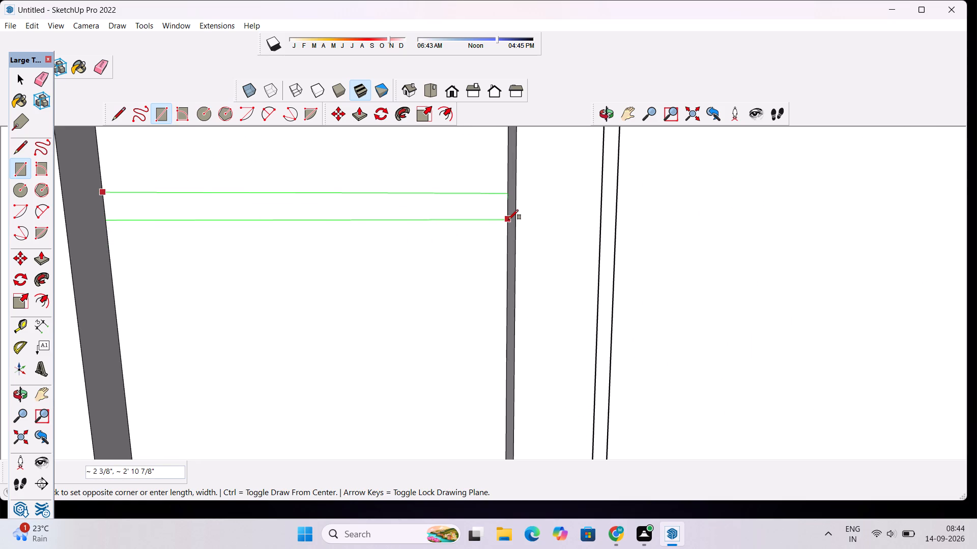
scroll(438, 204, down, 1)
Copy the strip straight down the tower panel's left edge by about 1' 8 9/16".
key(space)
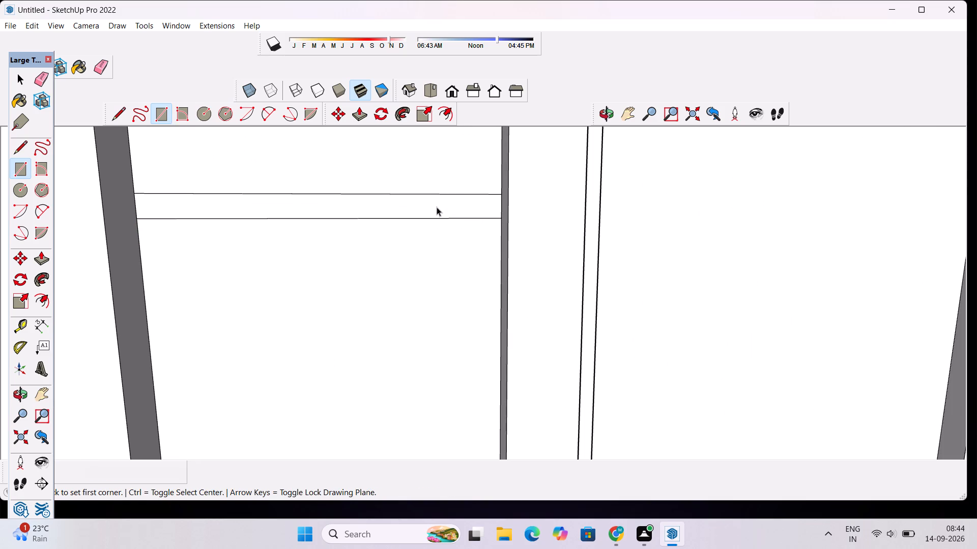
click(430, 214)
click(430, 214)
key(m)
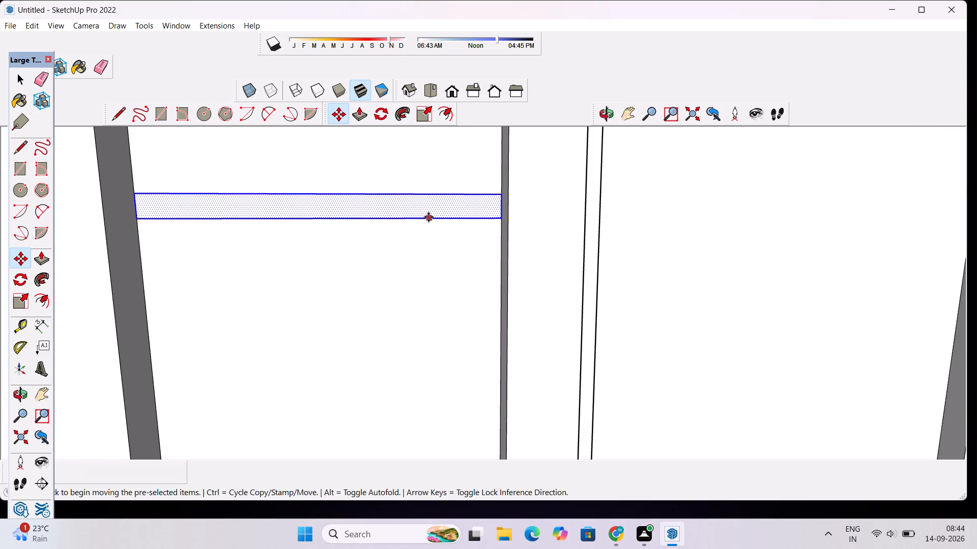
scroll(431, 209, down, 9)
scroll(406, 285, up, 4)
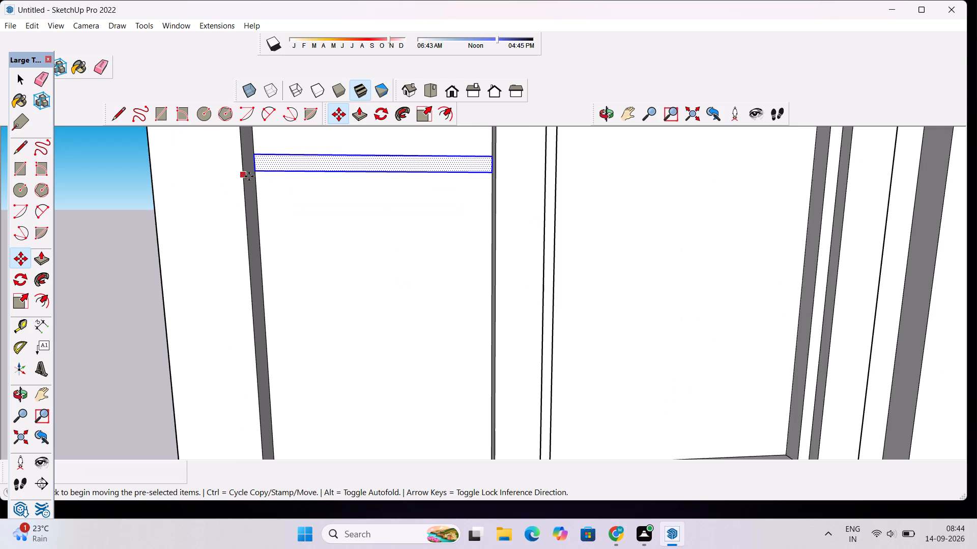
click(256, 174)
scroll(258, 190, down, 8)
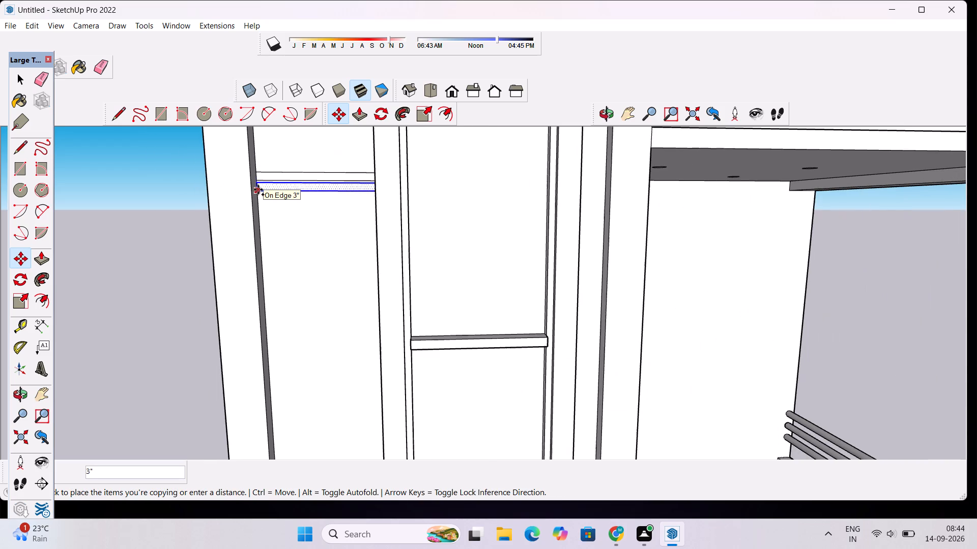
scroll(258, 190, down, 4)
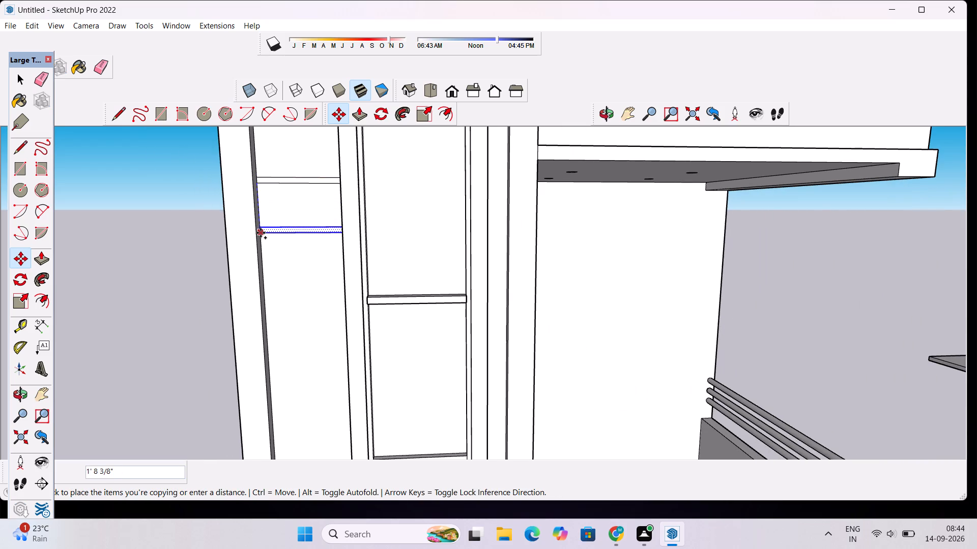
scroll(261, 233, down, 2)
click(261, 233)
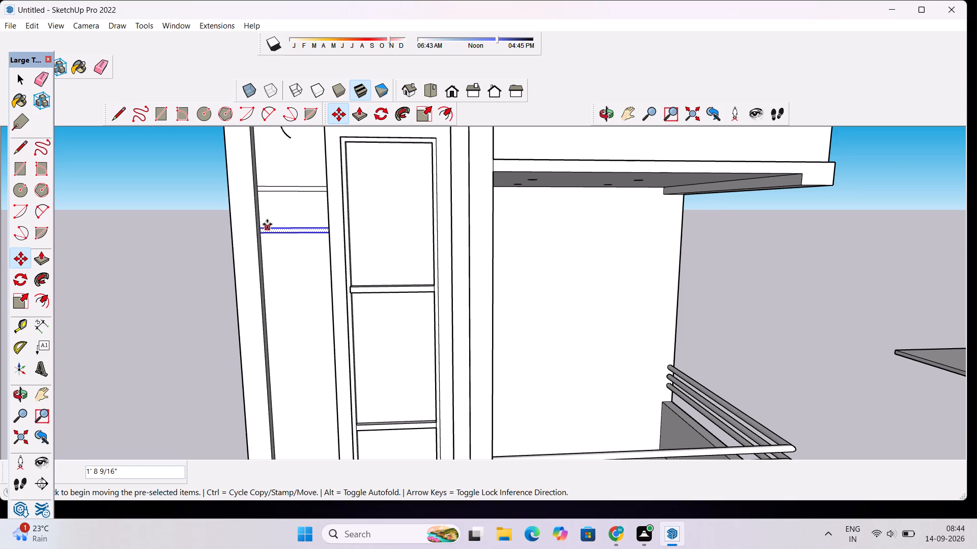
Copy the second strip about 4' 6 3/4" further down along the panel's left edge.
scroll(267, 223, down, 5)
scroll(301, 309, up, 4)
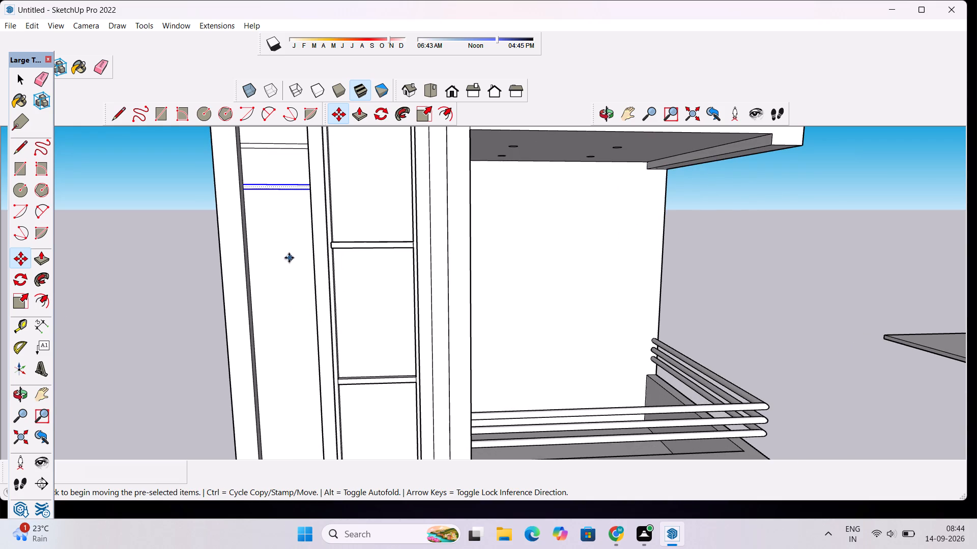
scroll(267, 244, up, 7)
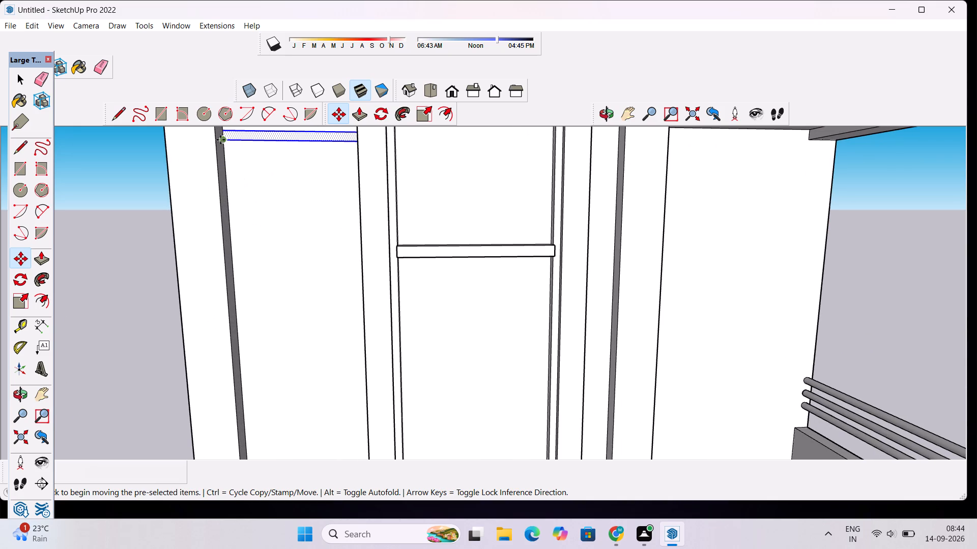
click(220, 140)
scroll(226, 177, down, 6)
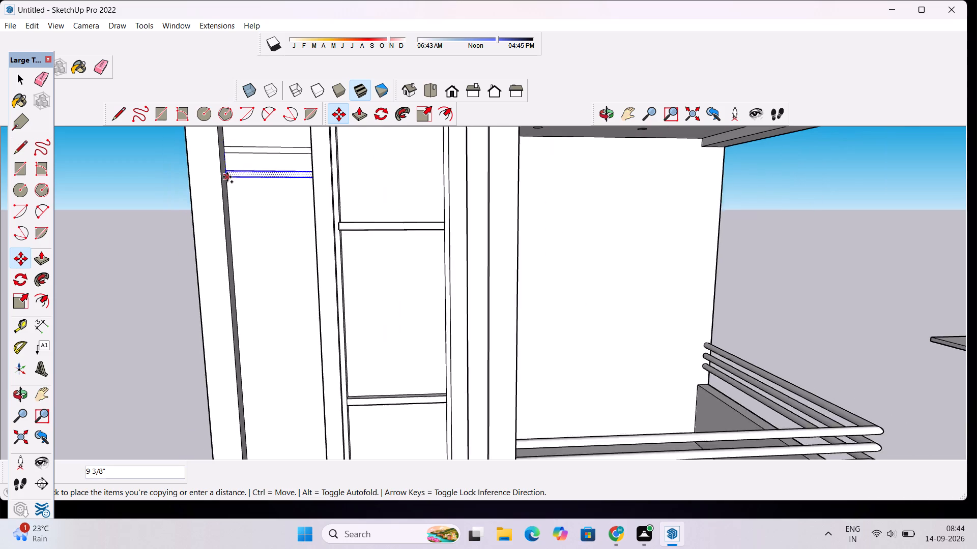
scroll(227, 177, down, 6)
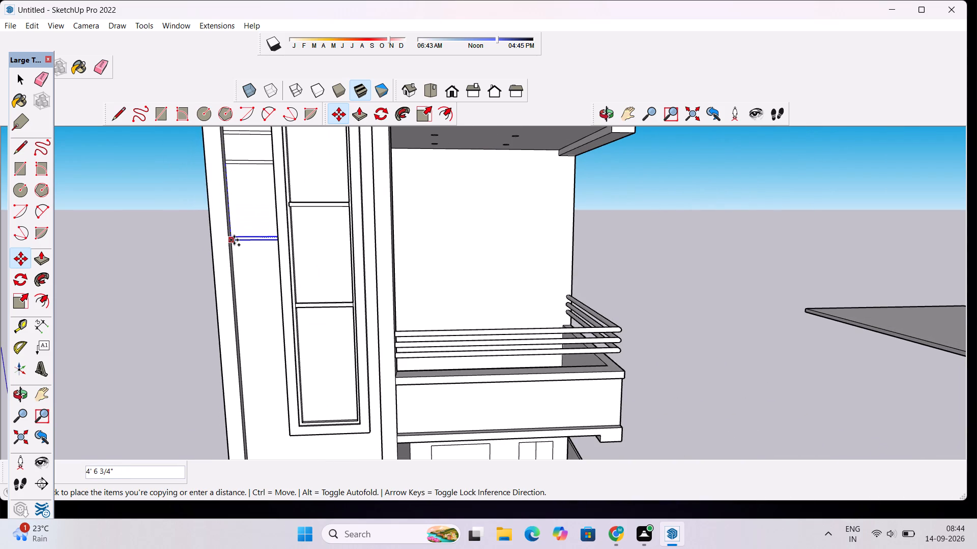
click(234, 240)
Copy the lowest strip about 1' 10 5/8" further down the panel beside the window, and clear the selection.
click(234, 244)
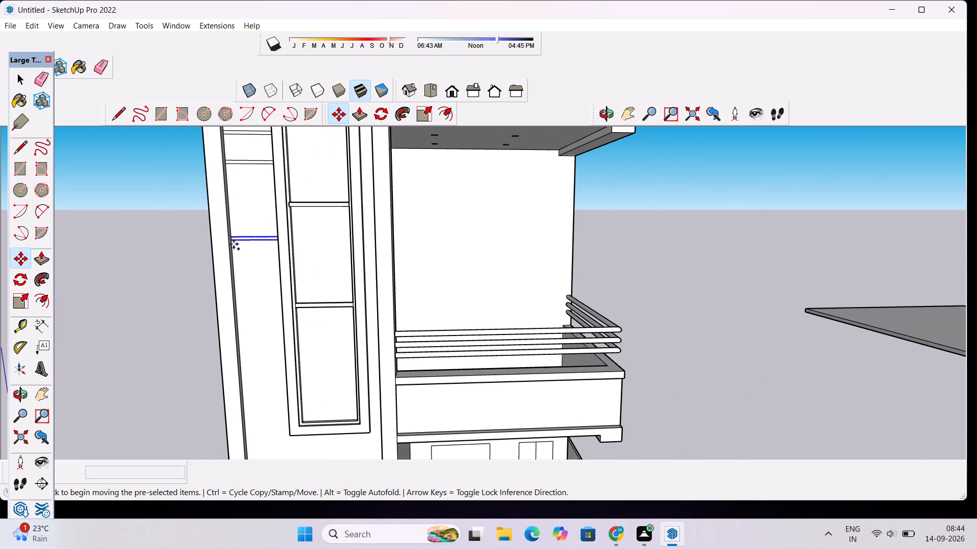
click(234, 270)
key(space)
click(641, 256)
Examine the house front from several angles, covering the tower panel's strips and the upper-floor wall behind the balcony railing.
scroll(490, 220, down, 10)
scroll(573, 248, up, 3)
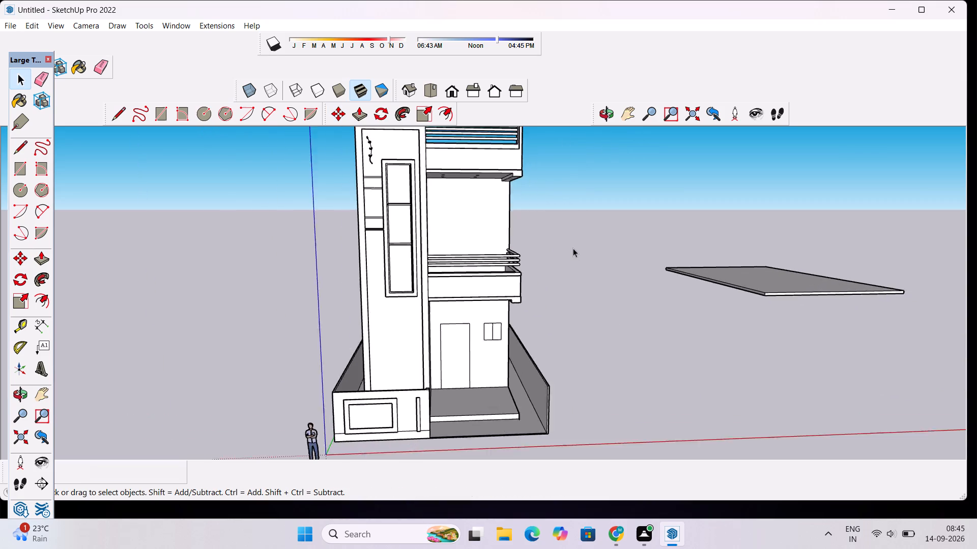
scroll(573, 248, up, 1)
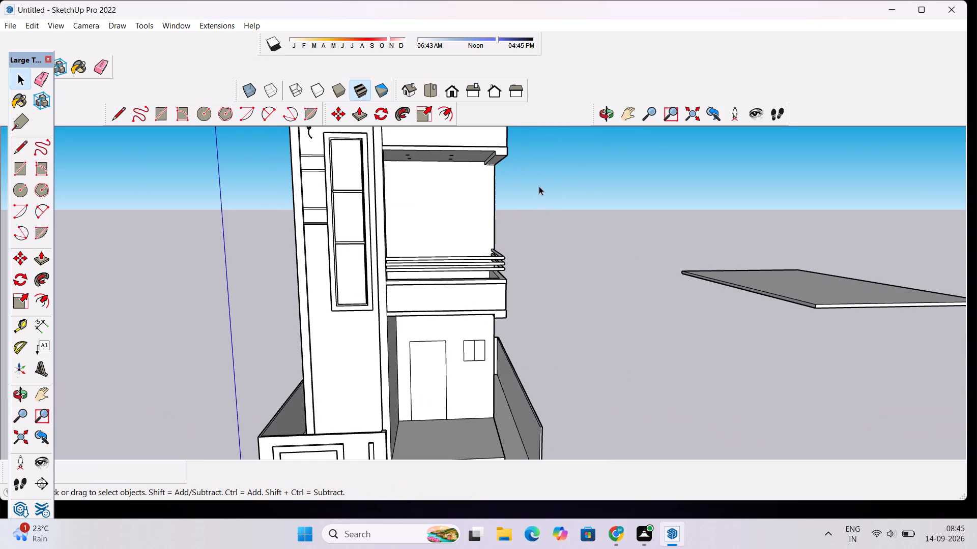
scroll(546, 175, down, 6)
scroll(593, 133, up, 6)
click(597, 121)
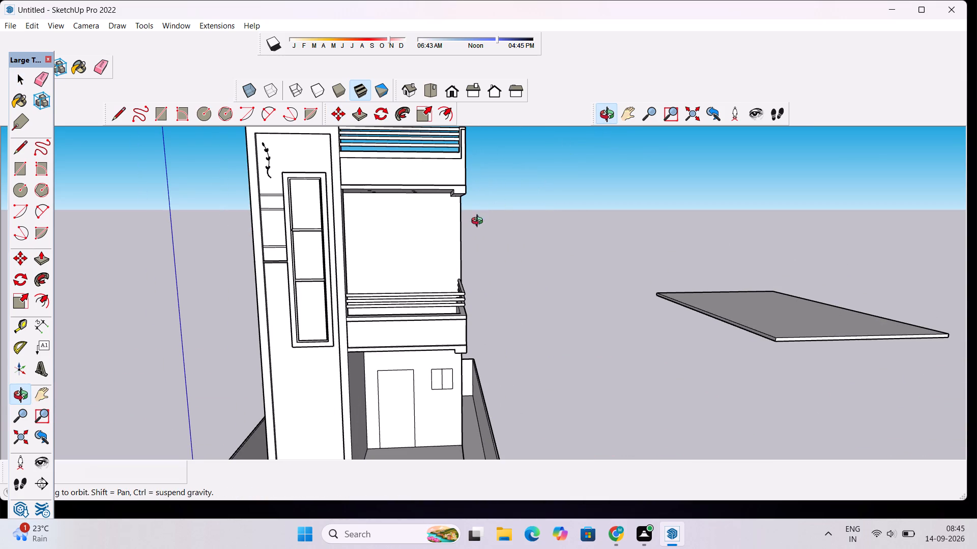
drag(452, 267, 439, 287)
drag(420, 288, 416, 238)
scroll(416, 238, down, 4)
scroll(415, 261, up, 4)
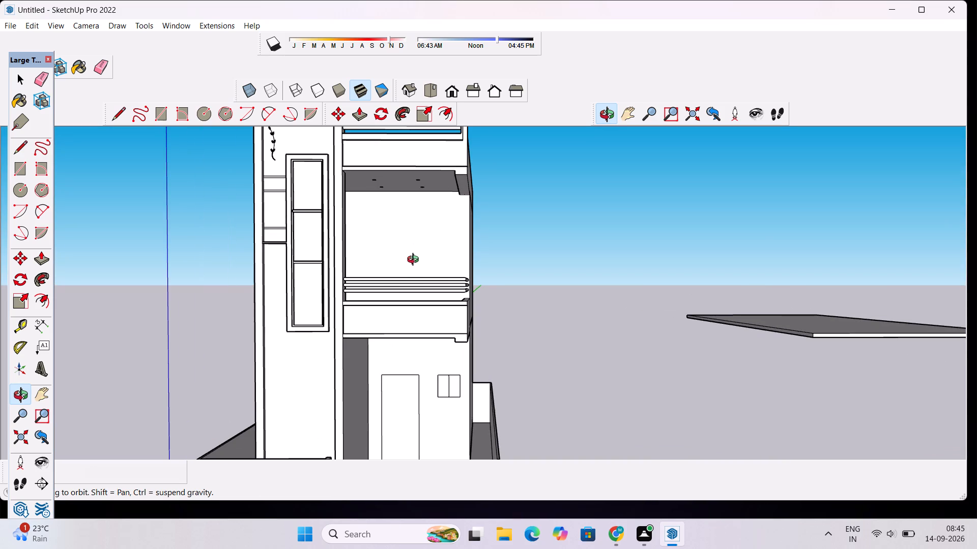
scroll(415, 256, up, 1)
scroll(412, 257, down, 4)
scroll(405, 307, up, 2)
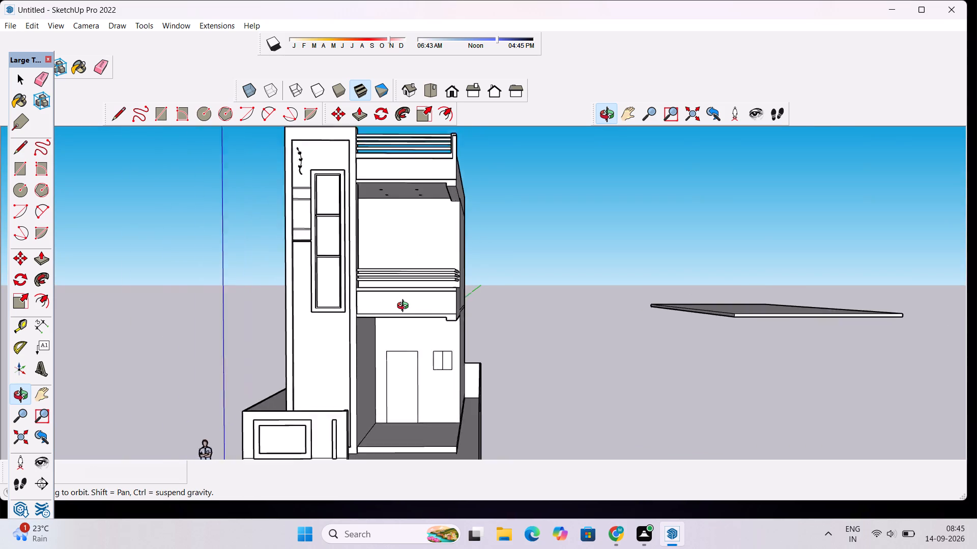
scroll(405, 307, up, 5)
drag(397, 280, 400, 255)
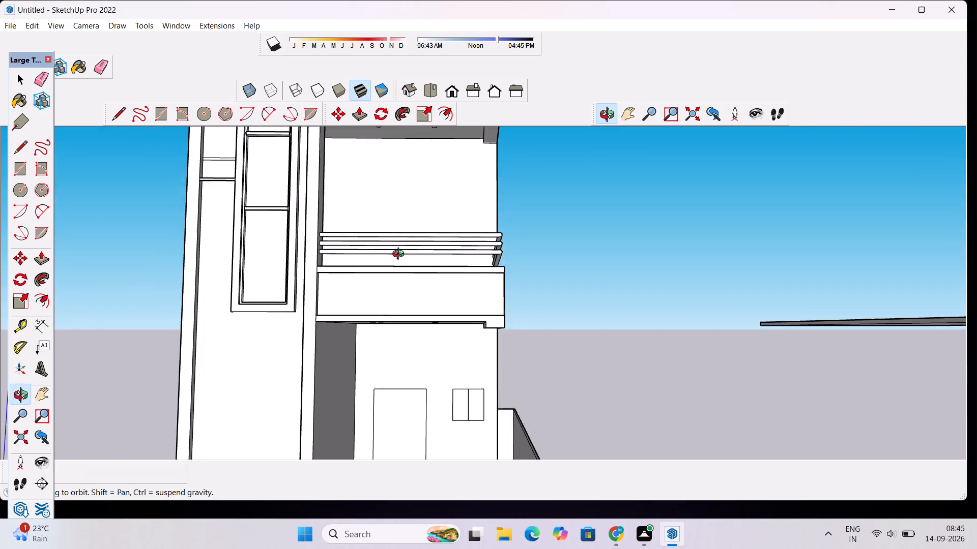
drag(400, 255, 396, 332)
scroll(399, 248, up, 4)
scroll(399, 248, down, 3)
drag(399, 248, 403, 229)
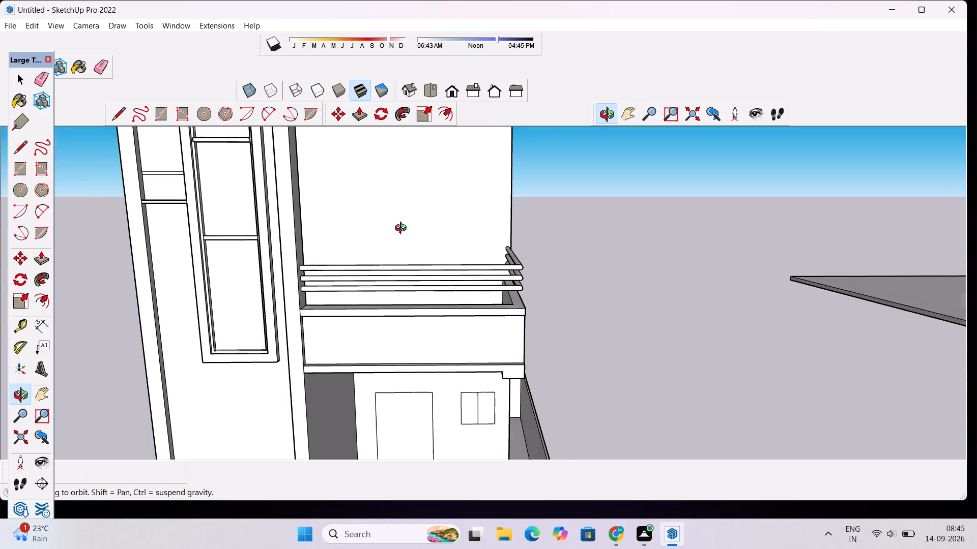
drag(403, 229, 408, 199)
scroll(408, 198, down, 3)
shift+drag(375, 206, 363, 248)
Draw a rectangle about 8' 4" by 7' 2" on the upper-floor wall just above the balcony railing.
key(r)
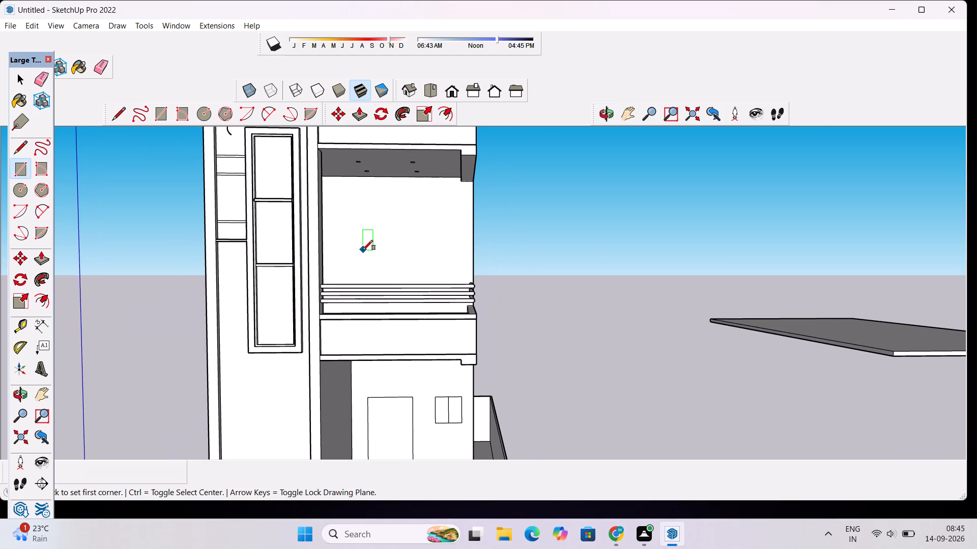
click(383, 228)
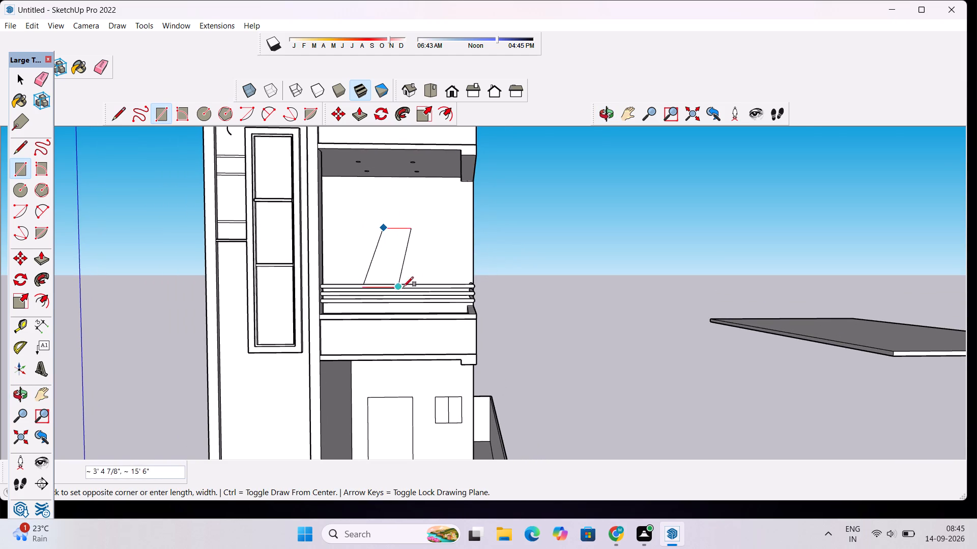
scroll(423, 251, up, 4)
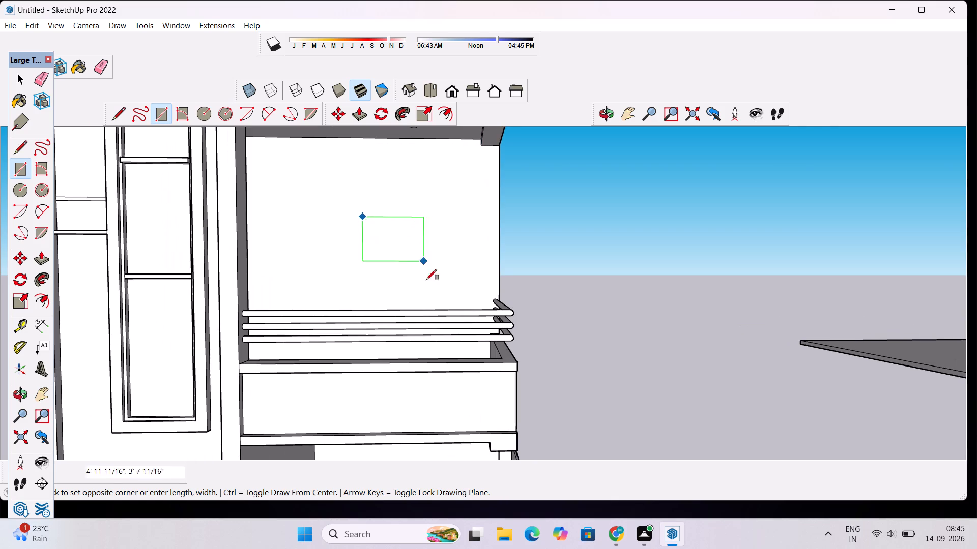
scroll(455, 305, up, 5)
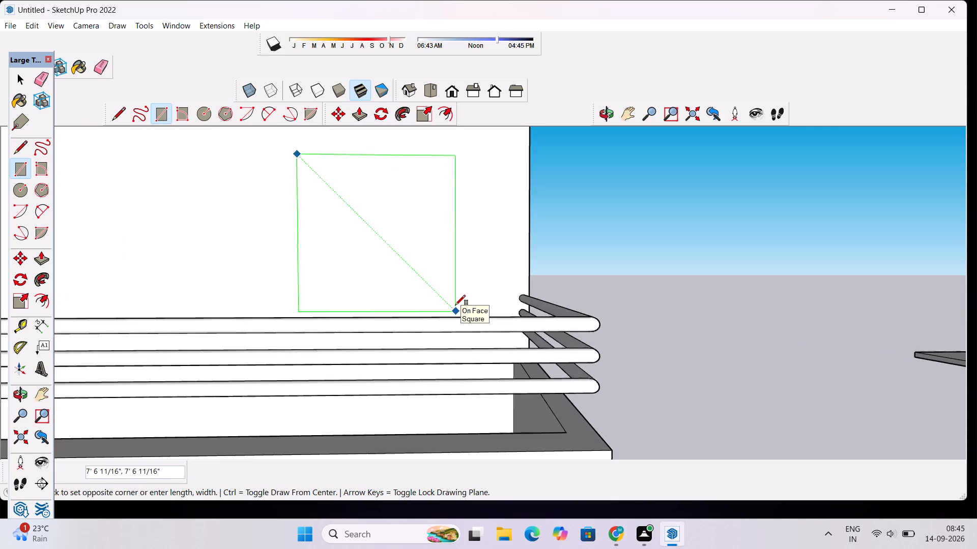
scroll(455, 305, up, 2)
scroll(457, 315, down, 2)
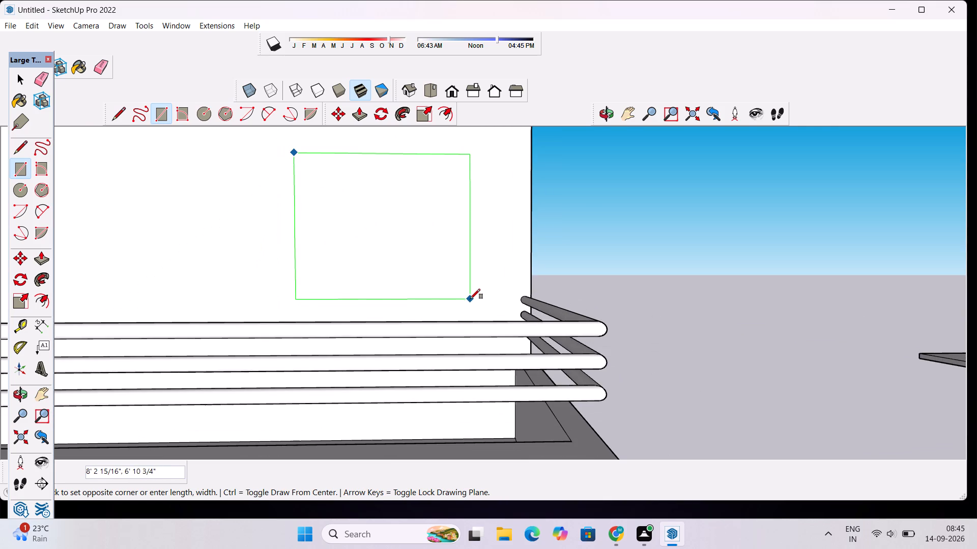
click(472, 306)
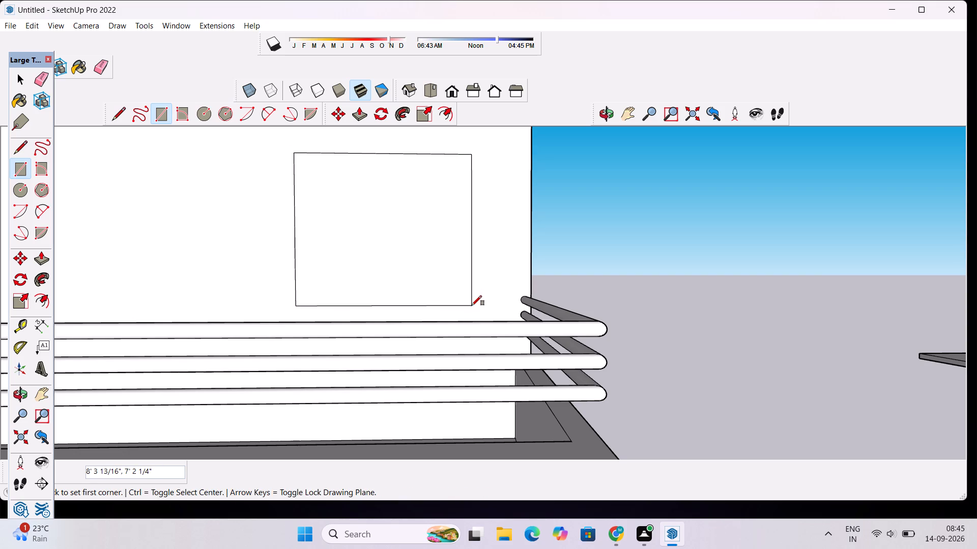
Move the rectangle on the balcony wall horizontally toward the tower by about 1' 6".
key(space)
double_click(390, 275)
key(m)
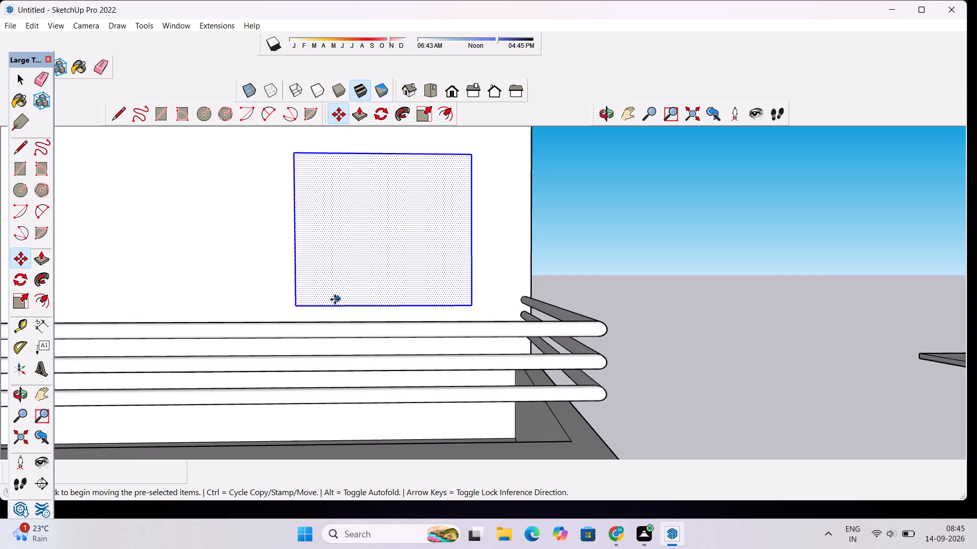
click(299, 304)
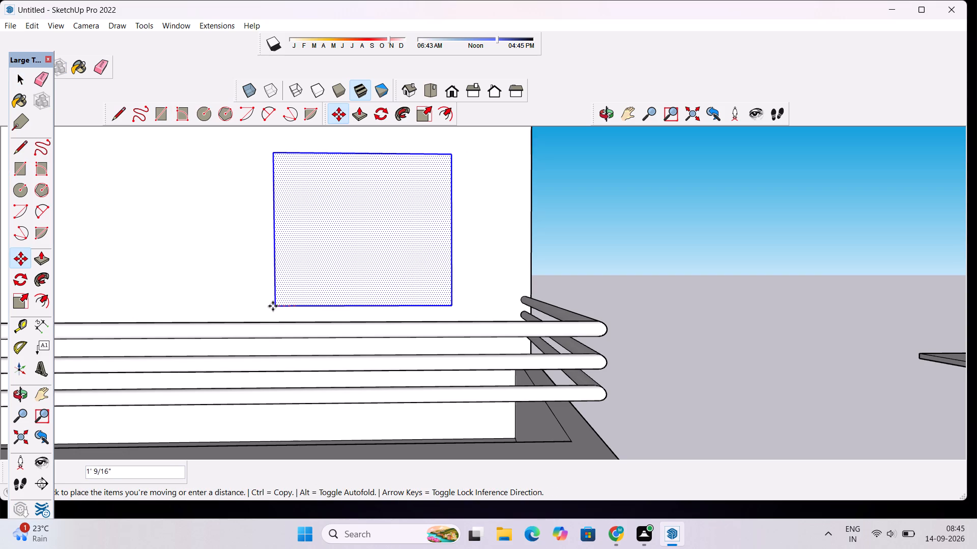
click(264, 306)
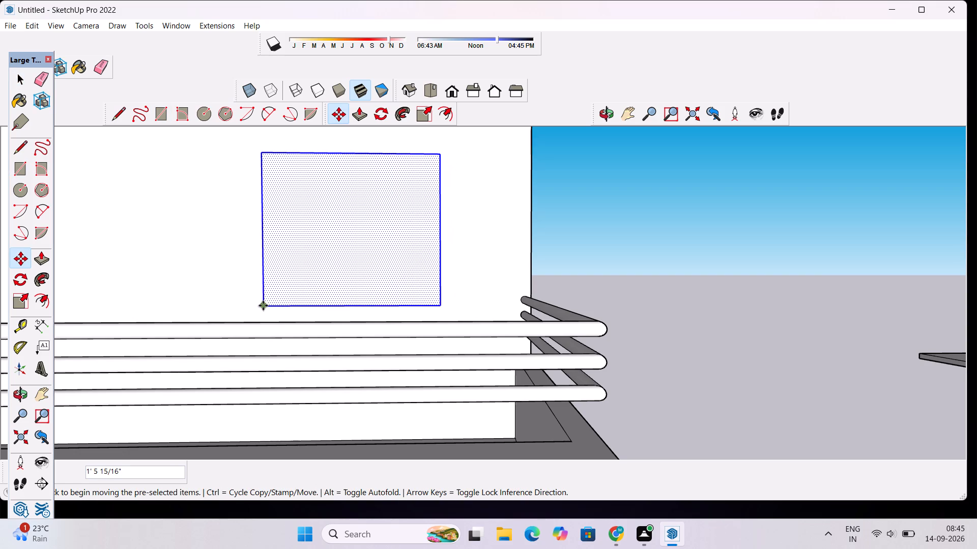
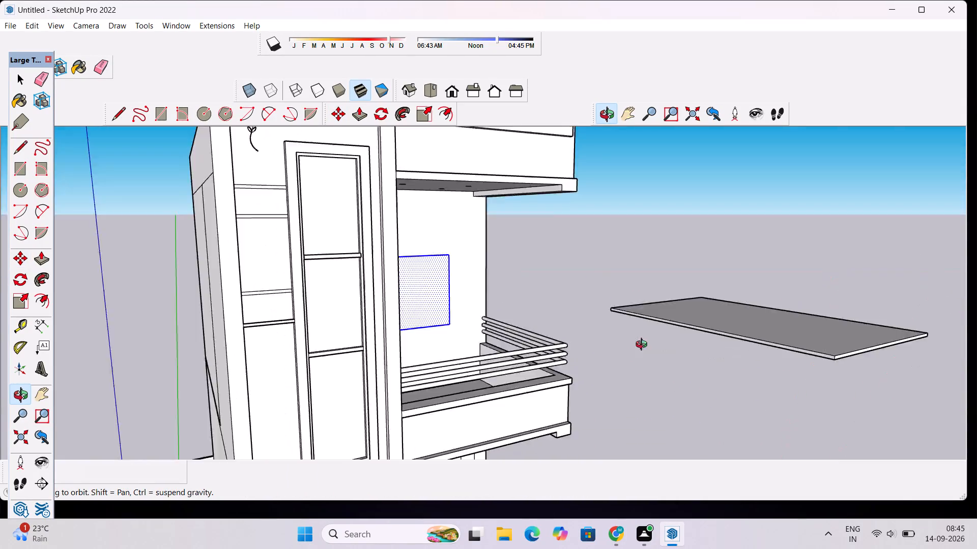
Examine the rectangle's placement on the balcony wall from above, below and in front of the house.
drag(644, 346, 613, 405)
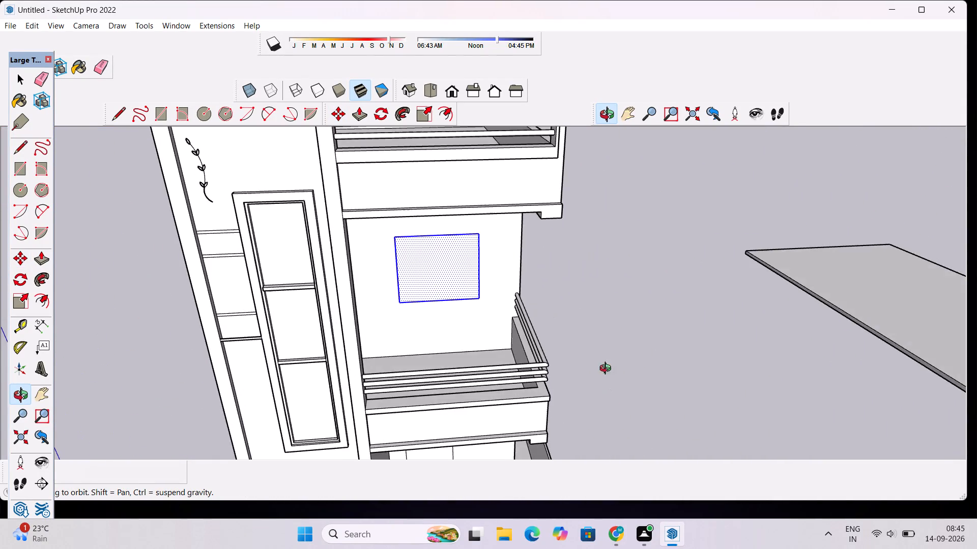
scroll(392, 299, down, 6)
drag(416, 388, 416, 346)
scroll(417, 331, up, 3)
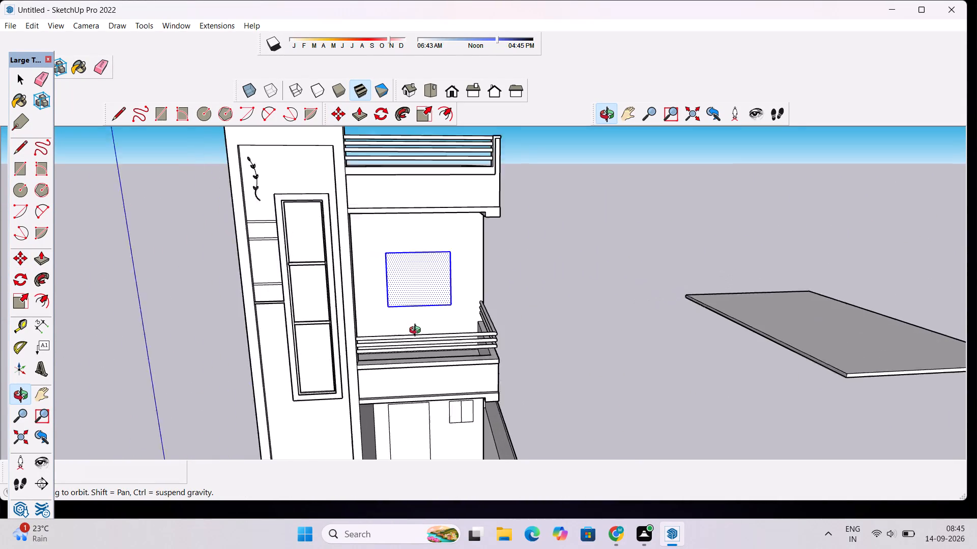
scroll(417, 331, up, 1)
scroll(429, 313, down, 10)
drag(433, 302, 435, 347)
drag(430, 373, 436, 273)
scroll(451, 304, up, 9)
drag(451, 305, 451, 312)
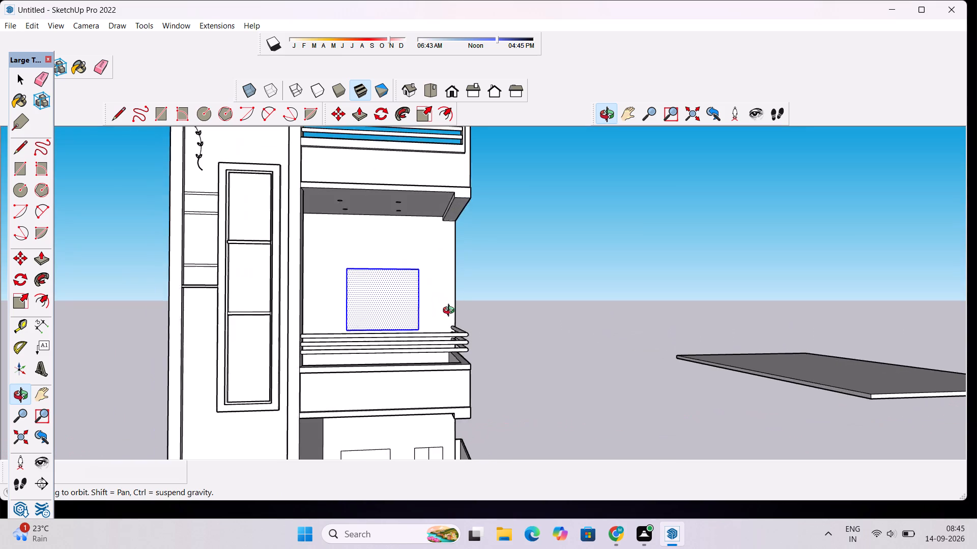
drag(451, 312, 429, 340)
Draw a vertical line about 7' 2" between the midpoints of the rectangle's top and bottom edges, and clear the selection.
scroll(408, 284, up, 7)
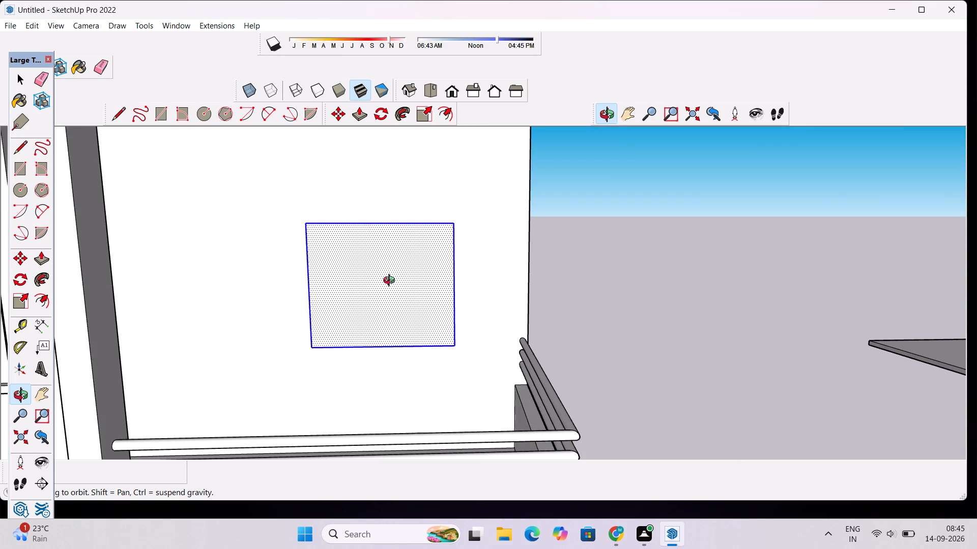
key(space)
scroll(388, 278, up, 3)
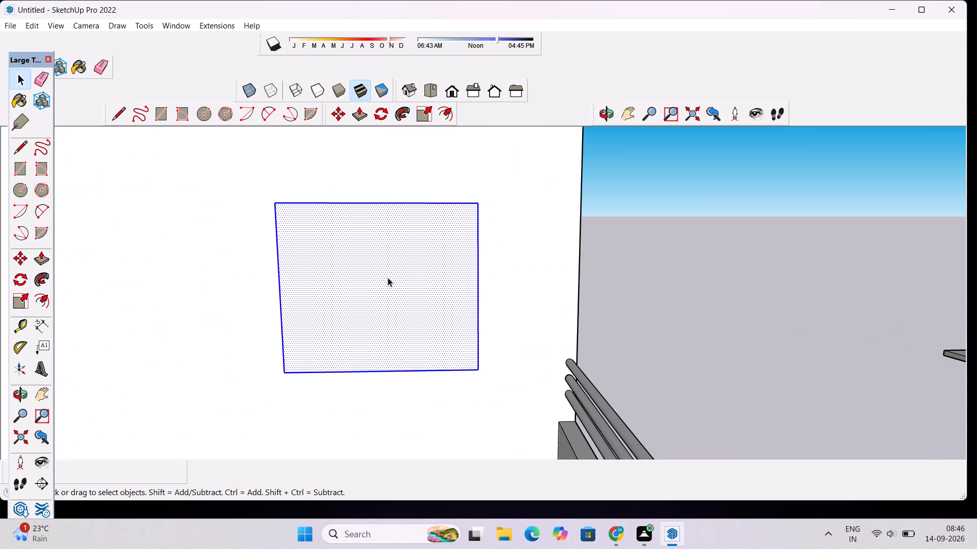
key(l)
click(376, 202)
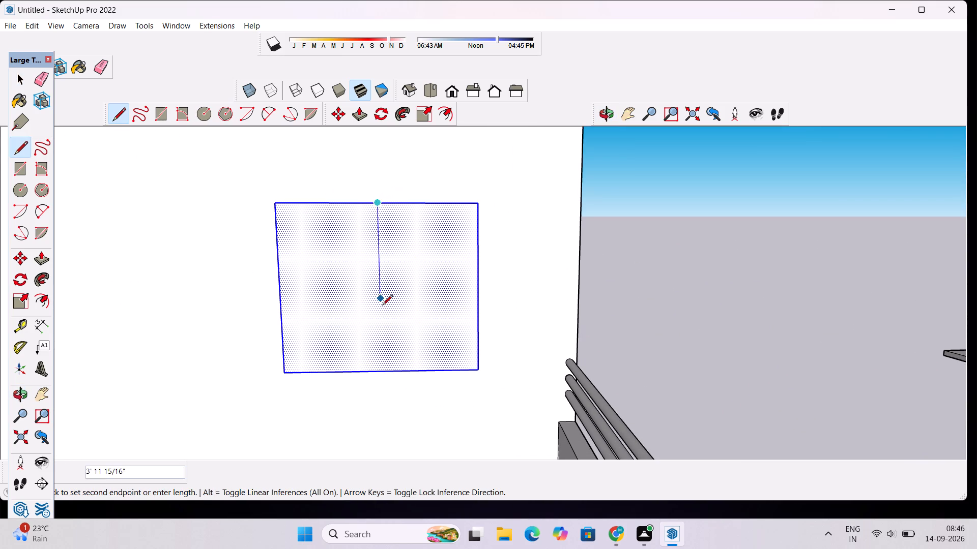
click(382, 373)
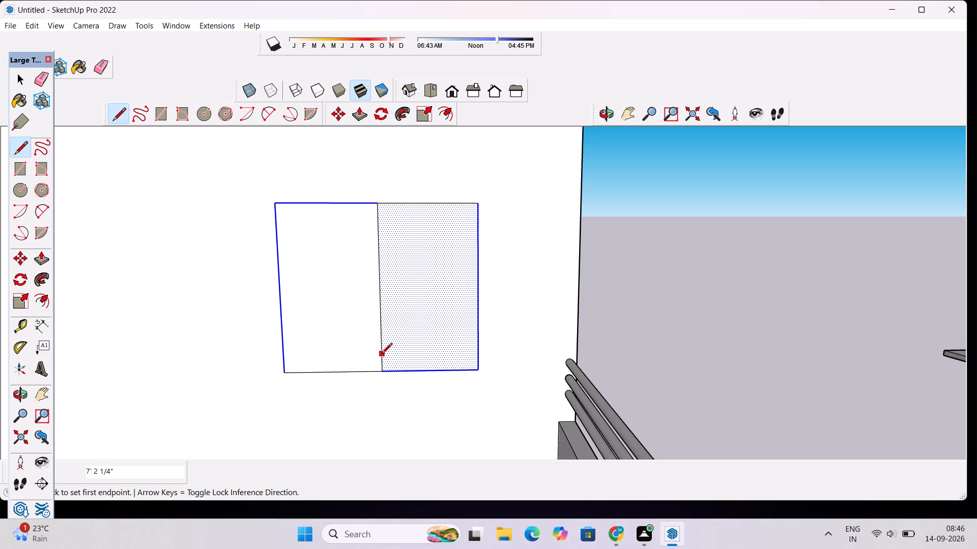
key(space)
click(711, 238)
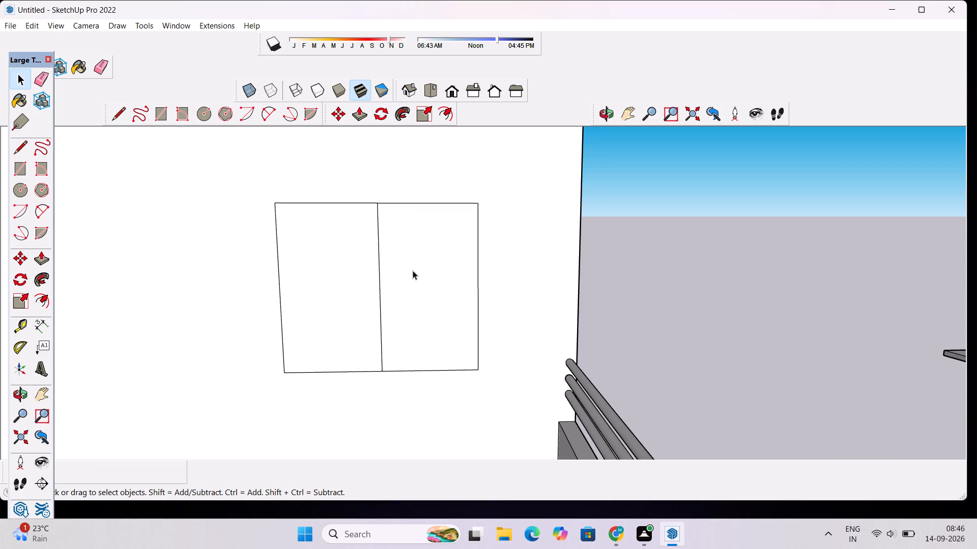
Push both halves of the balcony-wall rectangle 2" into the wall.
click(413, 270)
key(p)
click(413, 270)
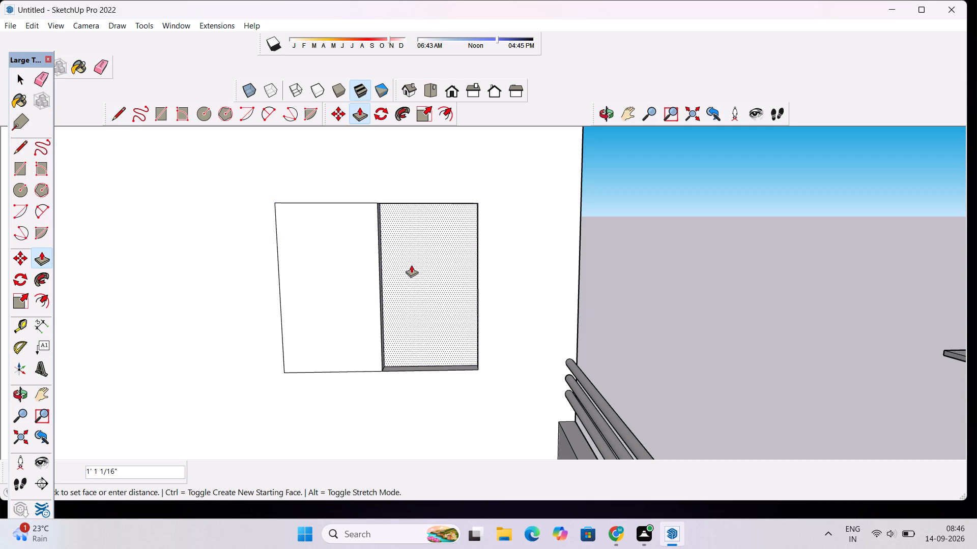
scroll(411, 265, up, 3)
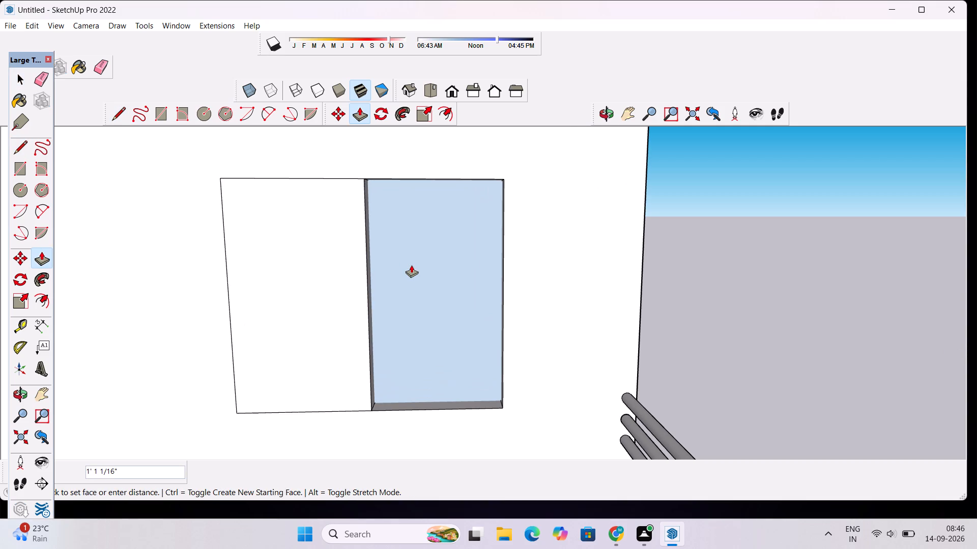
text(2")
key(Return)
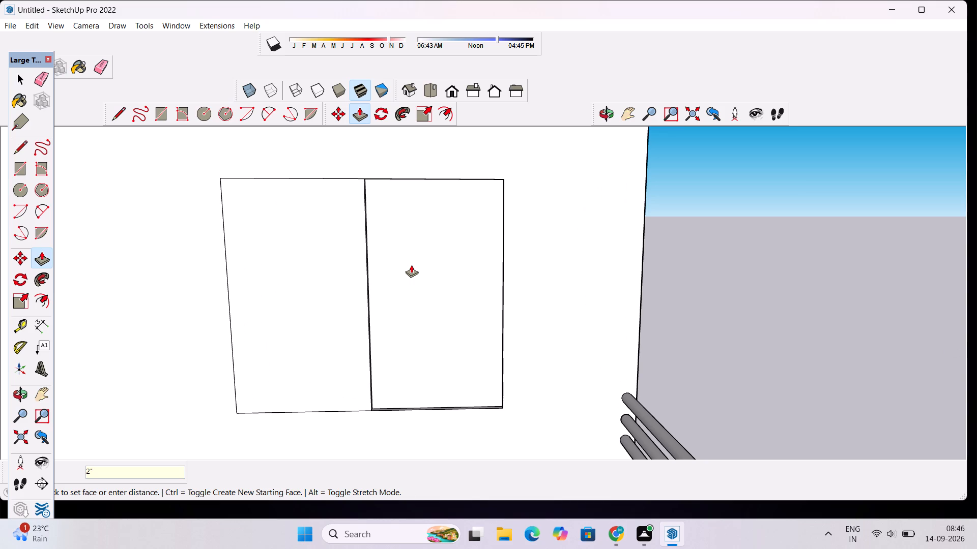
click(325, 300)
click(446, 272)
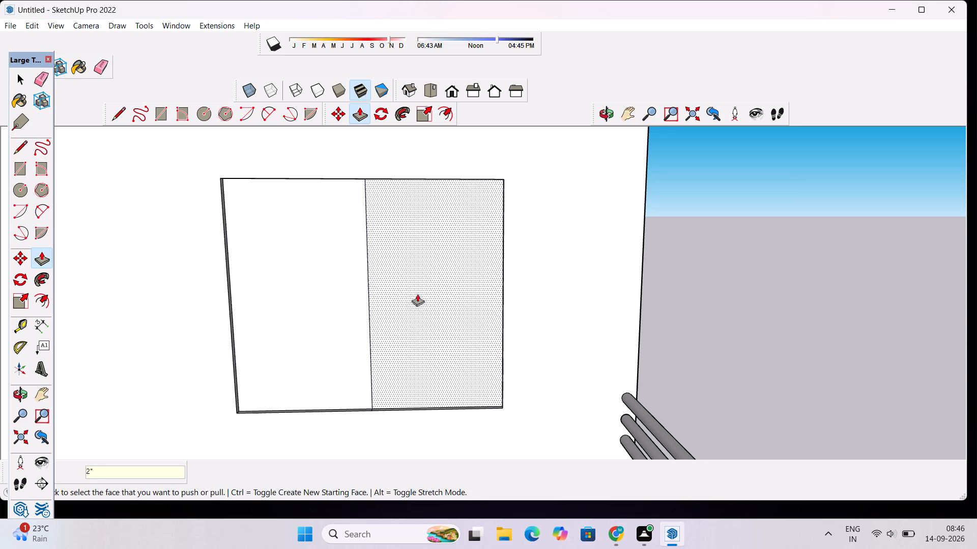
Examine the recessed window opening from the side, across the balcony railing.
scroll(371, 315, up, 4)
scroll(371, 315, down, 6)
click(605, 116)
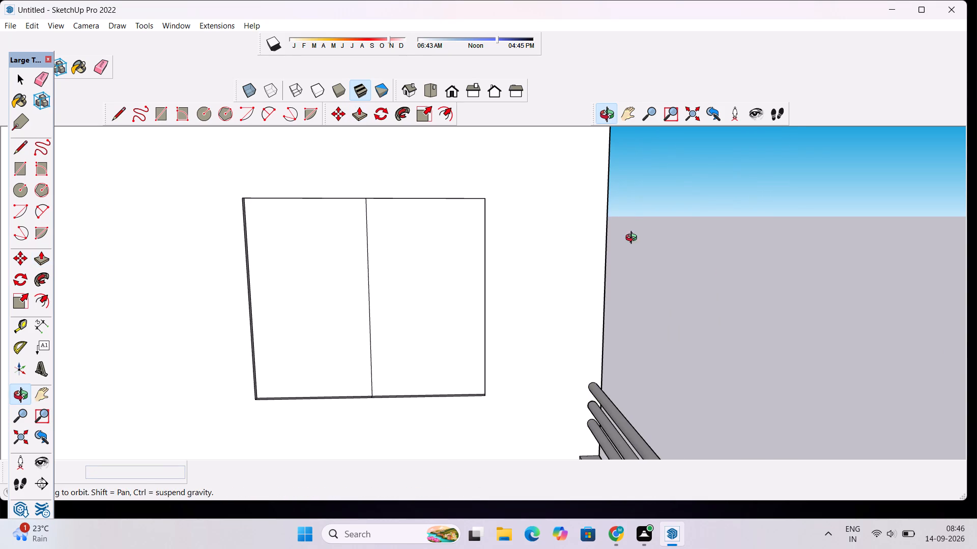
drag(634, 240, 442, 179)
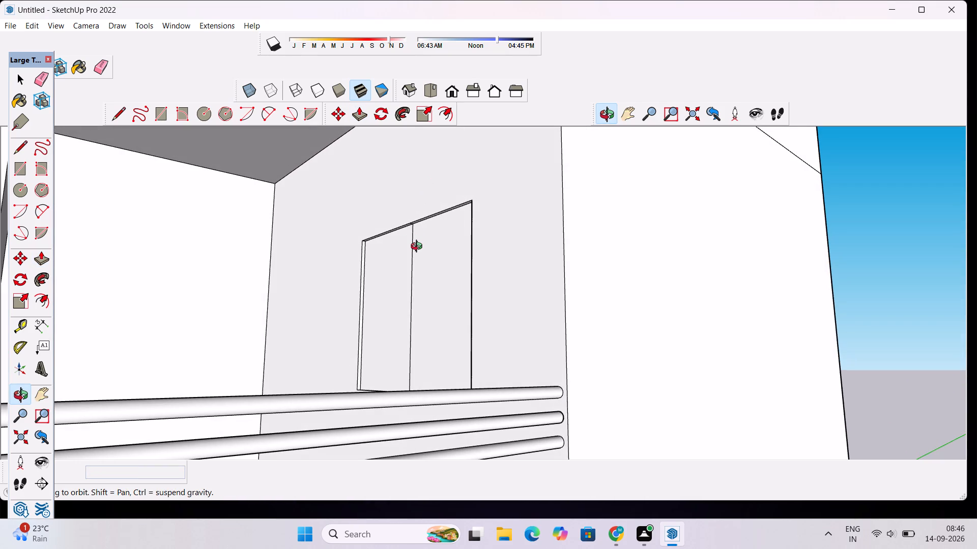
scroll(409, 257, down, 5)
drag(399, 282, 442, 295)
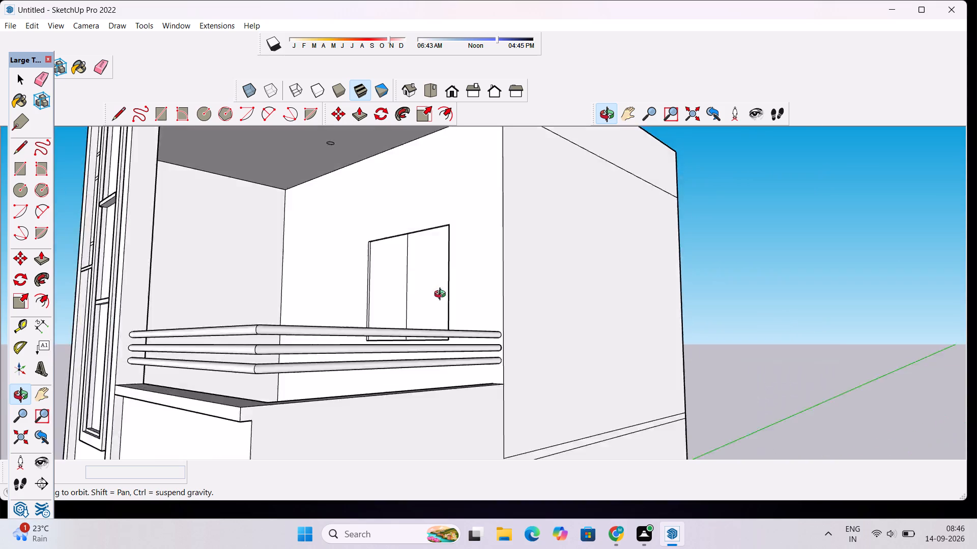
drag(442, 295, 618, 309)
Draw a 2" line along the recess's bottom edge, starting at the foot of the centre line.
scroll(430, 282, up, 8)
drag(430, 300, 415, 389)
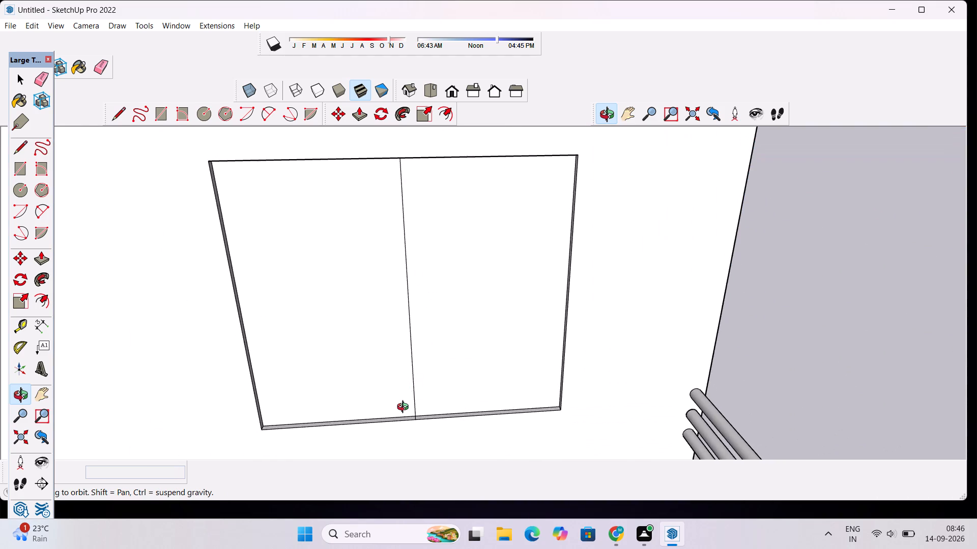
scroll(404, 408, up, 7)
key(l)
scroll(404, 408, up, 3)
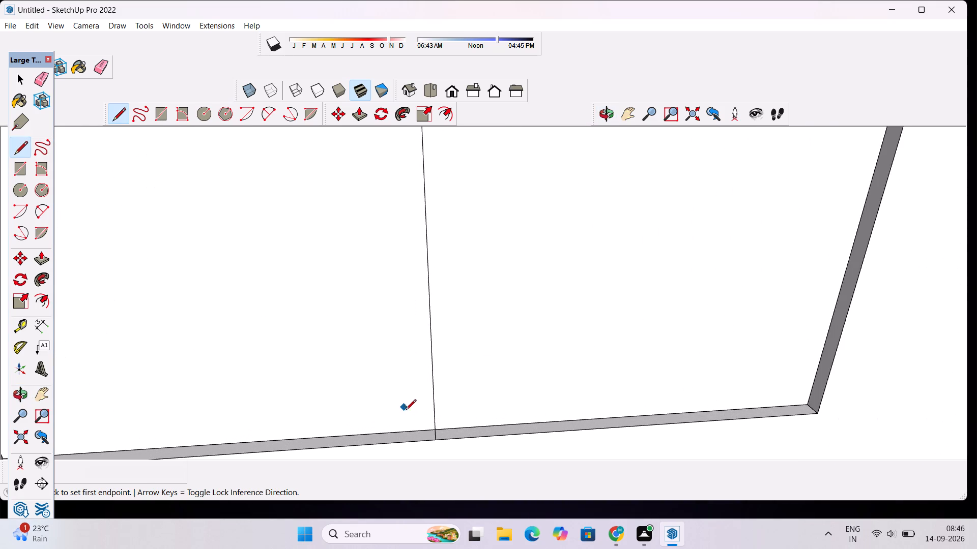
click(436, 431)
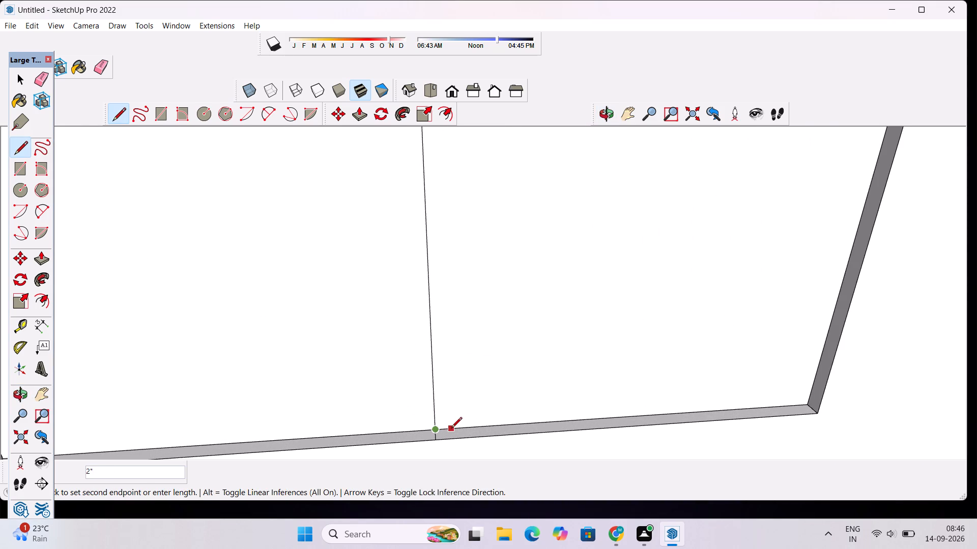
click(451, 429)
Draw a vertical line from the end of the 2" segment up to the recess's top edge, parallel to the centre line.
scroll(452, 384, down, 5)
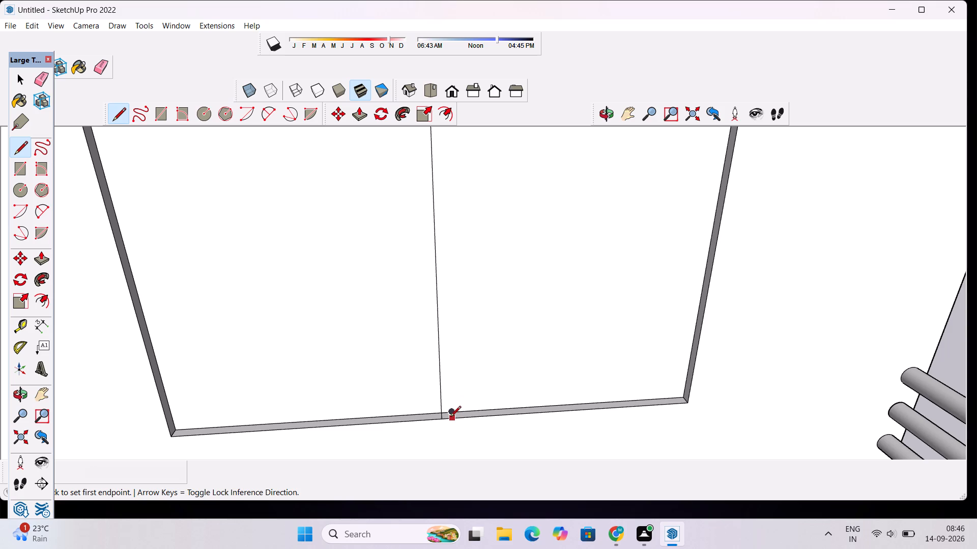
click(449, 413)
scroll(453, 366, down, 5)
scroll(461, 280, down, 2)
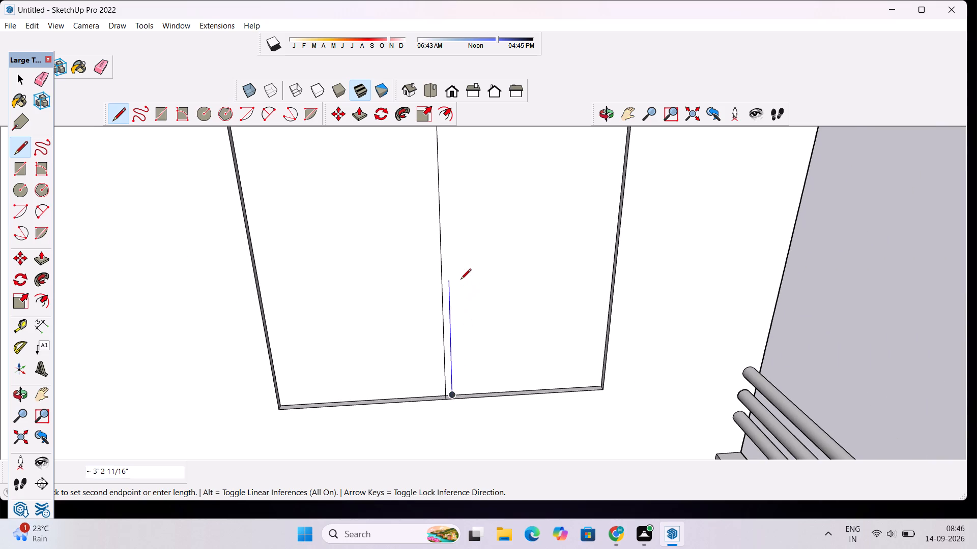
scroll(461, 280, down, 7)
scroll(461, 238, up, 15)
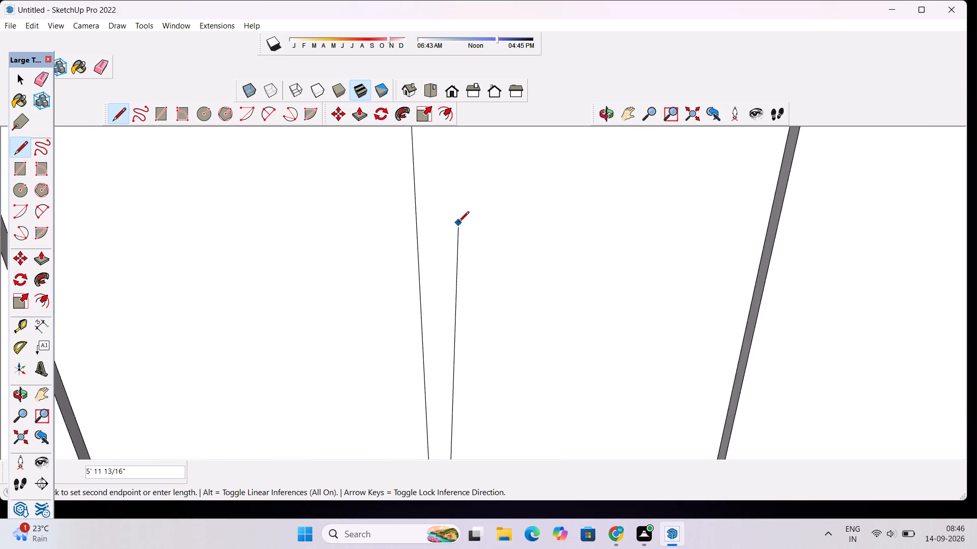
scroll(458, 223, down, 4)
scroll(446, 160, up, 6)
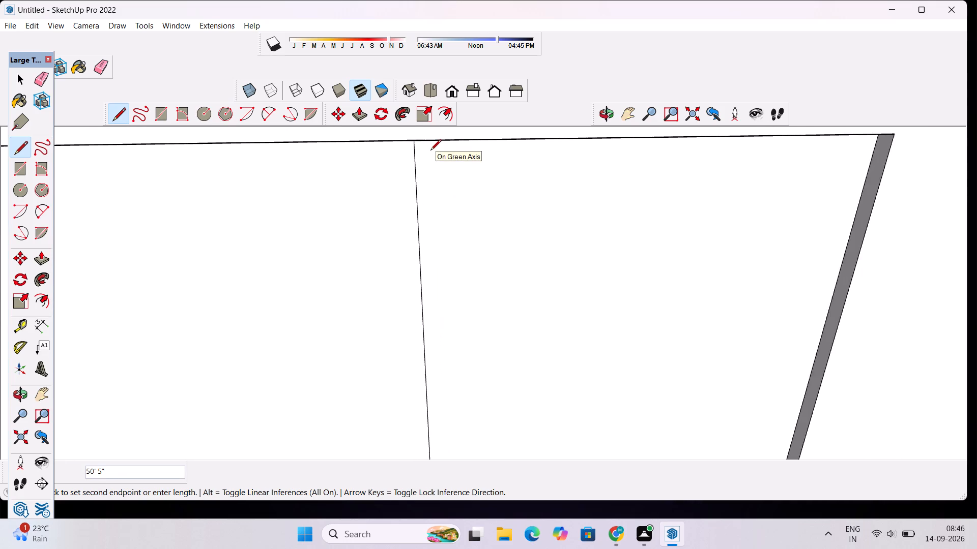
scroll(430, 151, down, 12)
scroll(434, 146, up, 9)
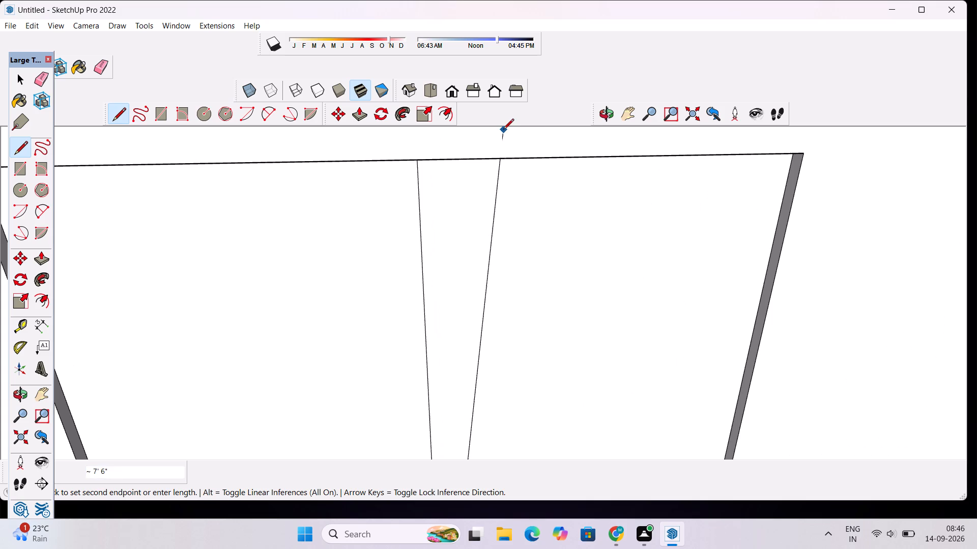
click(614, 114)
drag(547, 276, 538, 214)
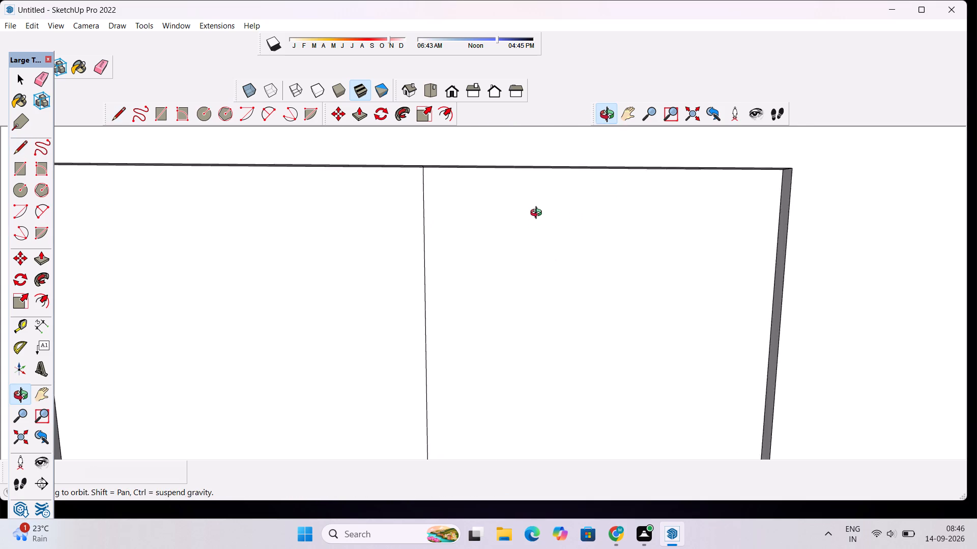
drag(538, 214, 536, 136)
key(l)
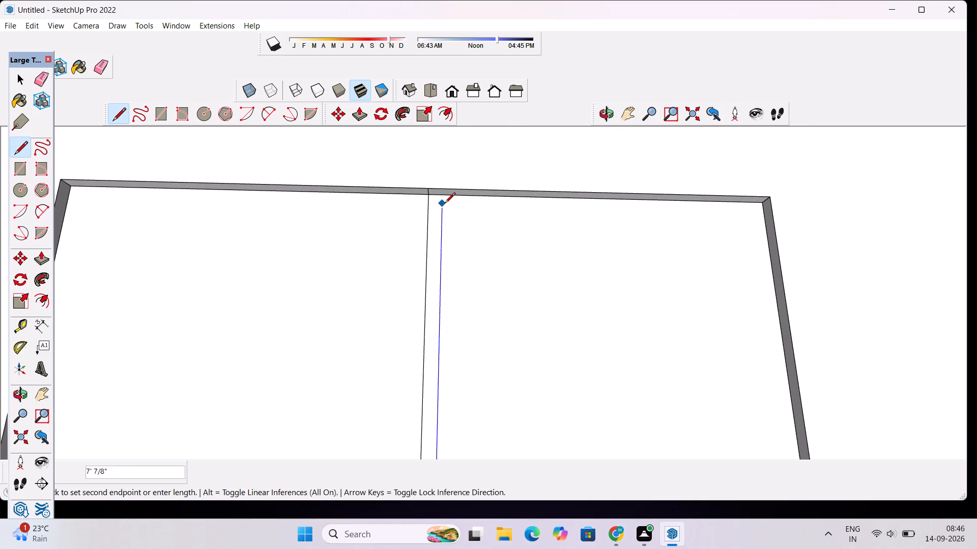
click(440, 197)
key(space)
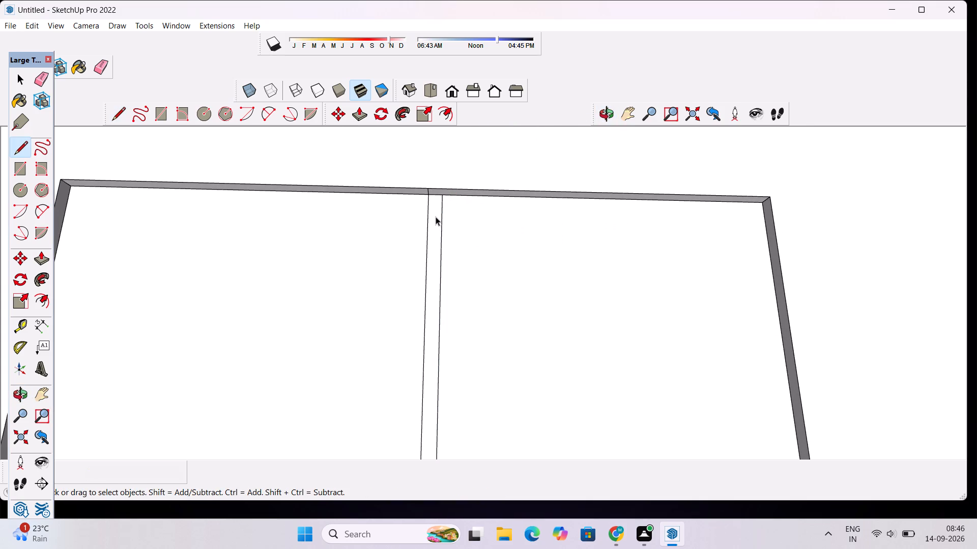
Pull the narrow centre strip of the recess out 2", flush with the wall face.
click(436, 217)
key(p)
click(436, 217)
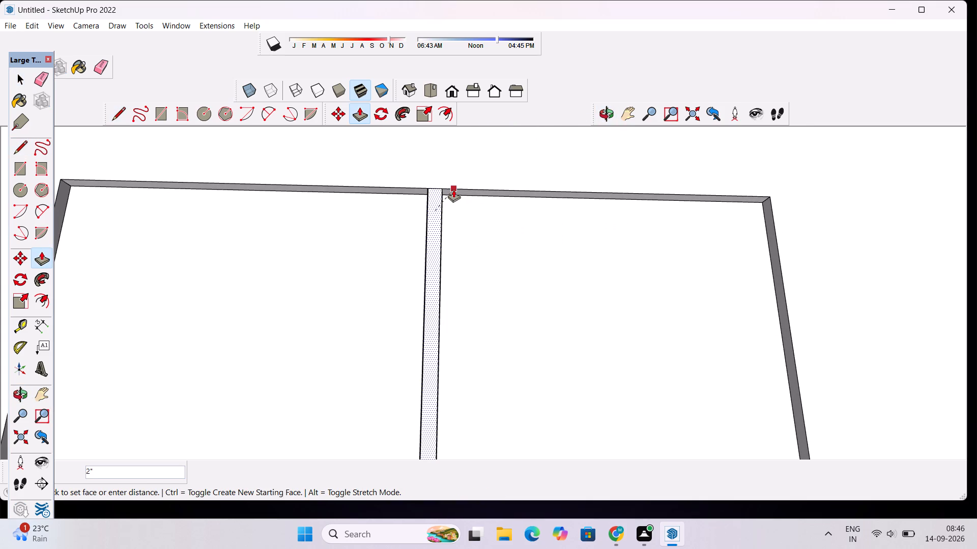
click(456, 189)
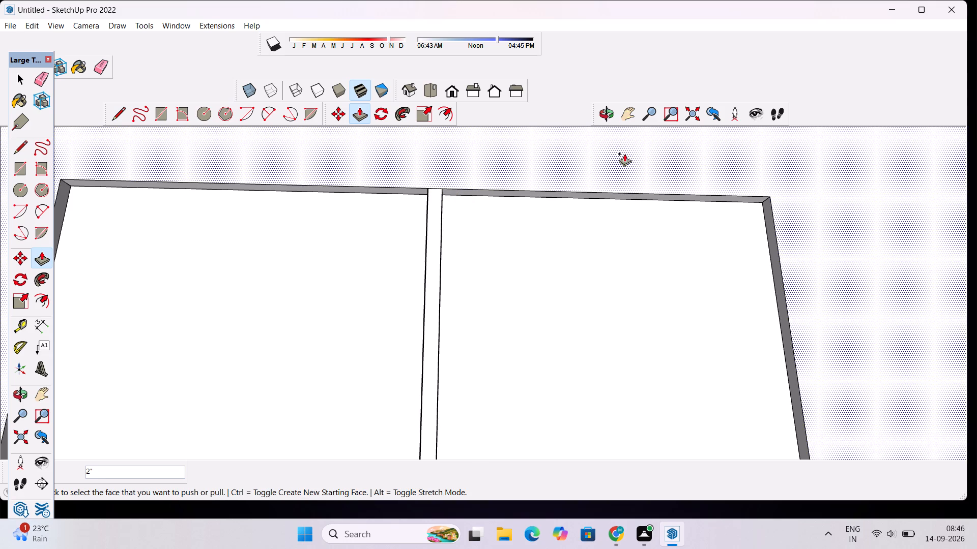
Examine the balcony window's two recessed panes and centre mullion from several angles, including through the railing from below.
click(601, 118)
drag(540, 179, 493, 271)
scroll(486, 253, down, 6)
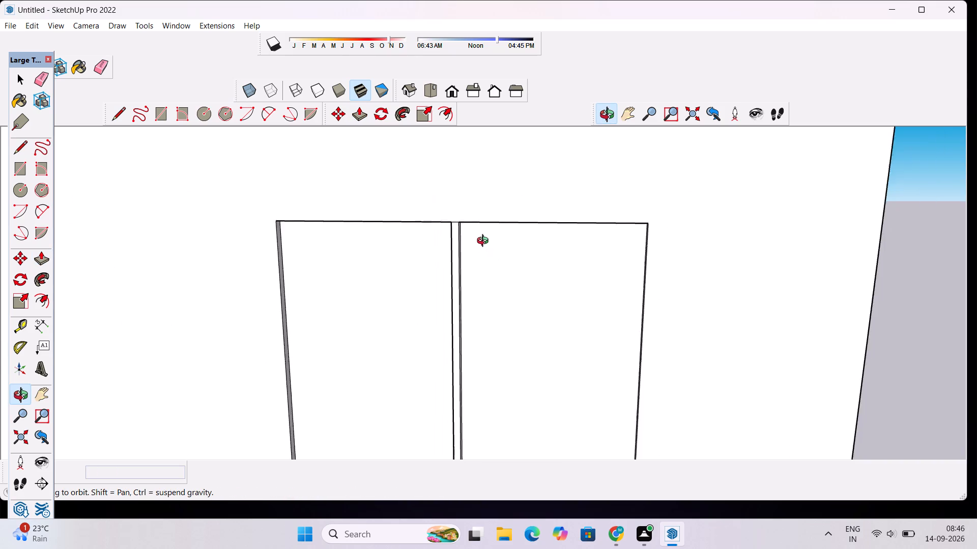
scroll(485, 242, down, 13)
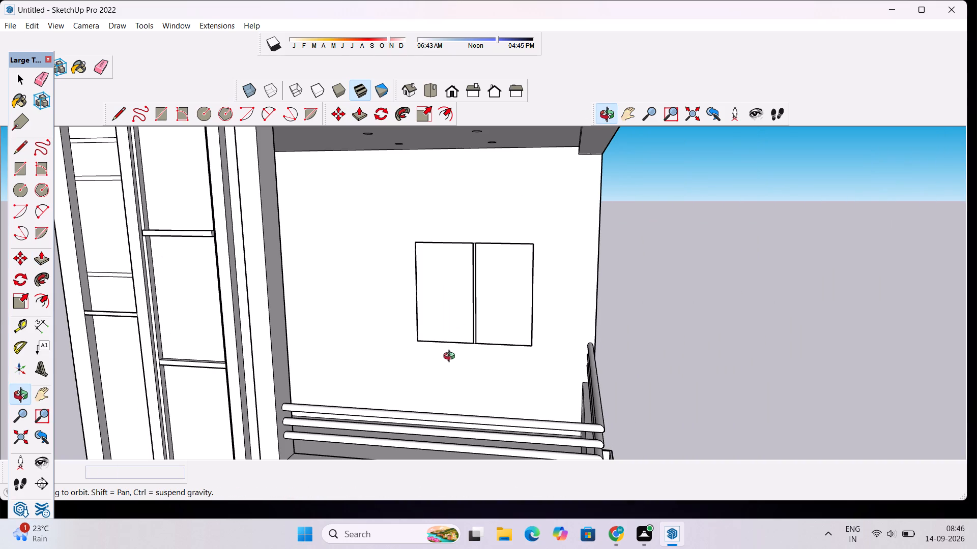
scroll(427, 361, up, 10)
drag(407, 360, 469, 321)
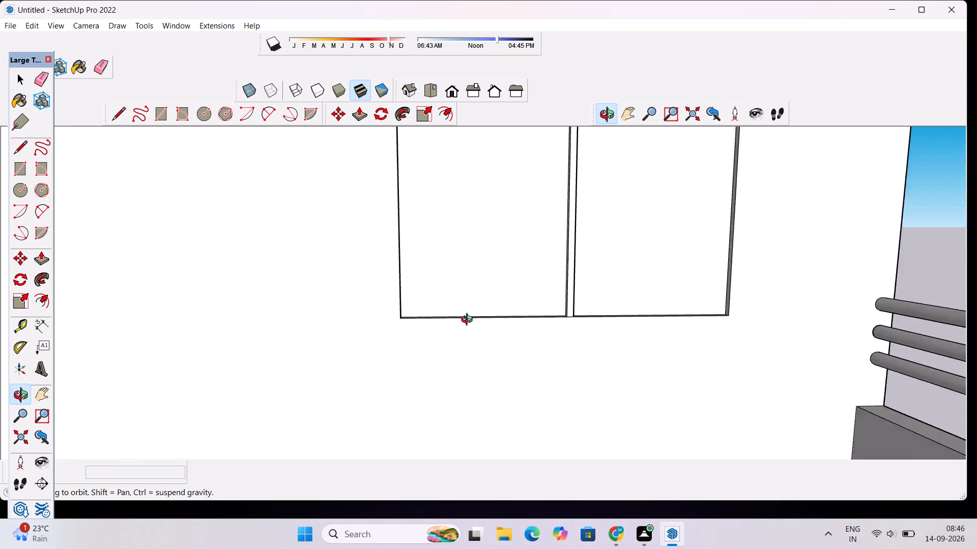
drag(469, 321, 481, 285)
scroll(488, 236, down, 6)
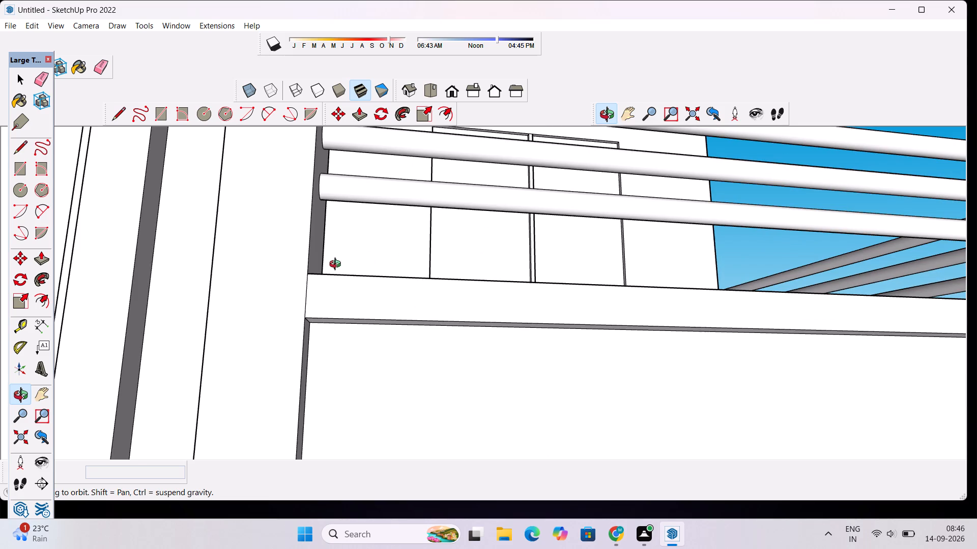
scroll(317, 283, down, 14)
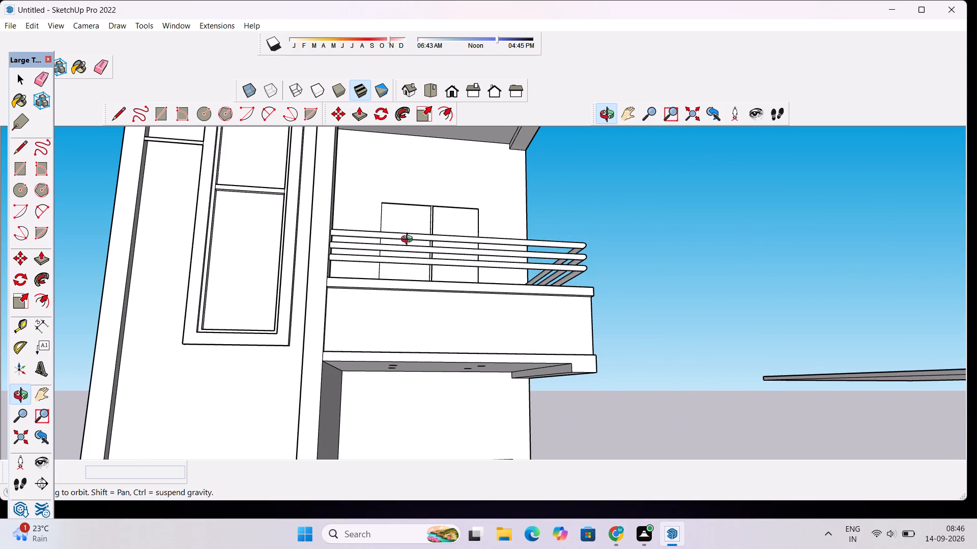
scroll(411, 238, up, 5)
scroll(415, 236, down, 4)
drag(463, 226, 431, 280)
scroll(432, 245, up, 1)
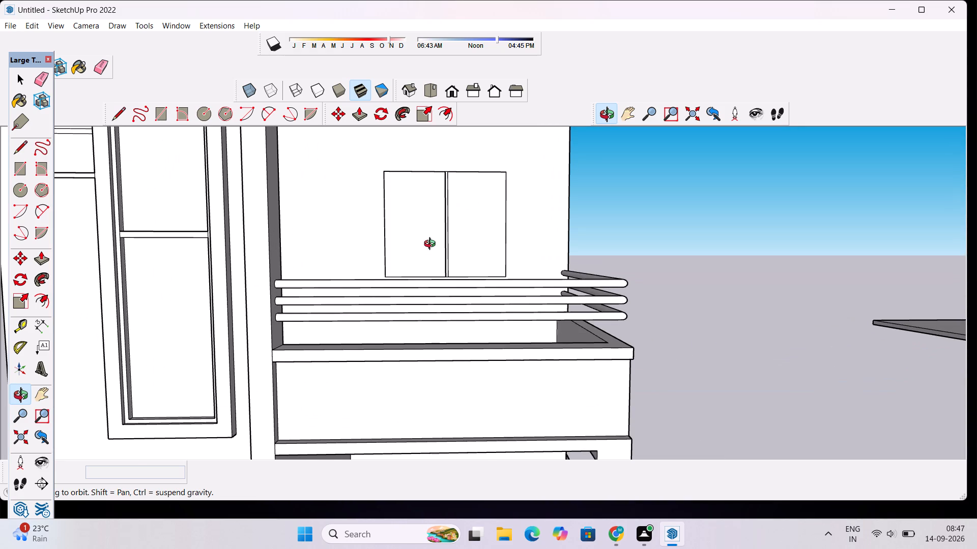
scroll(432, 245, down, 4)
scroll(432, 245, up, 6)
scroll(411, 156, up, 8)
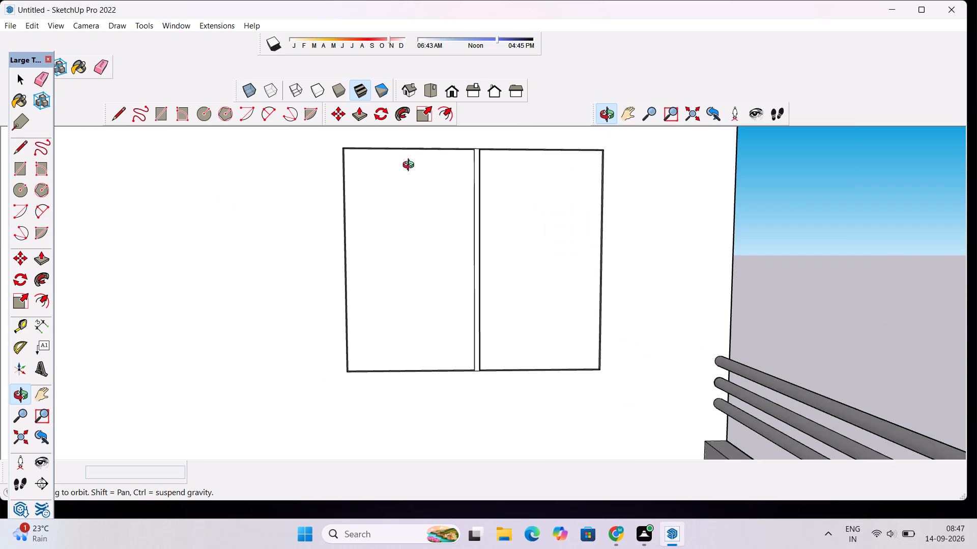
Examine the balcony window up close, the balcony front, and the ground-floor door and small window below it.
scroll(411, 166, up, 3)
scroll(377, 237, up, 4)
scroll(377, 234, down, 3)
shift+drag(378, 234, 370, 266)
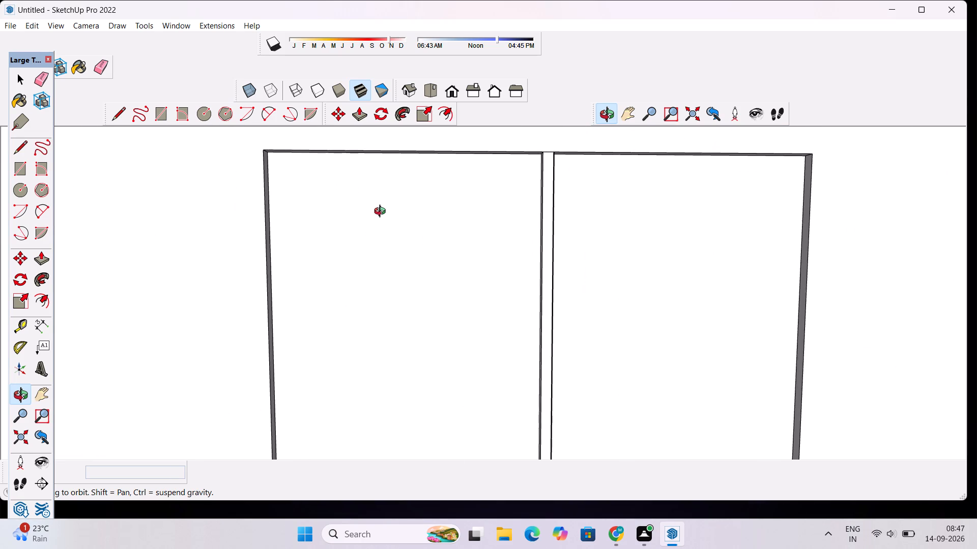
scroll(382, 212, down, 10)
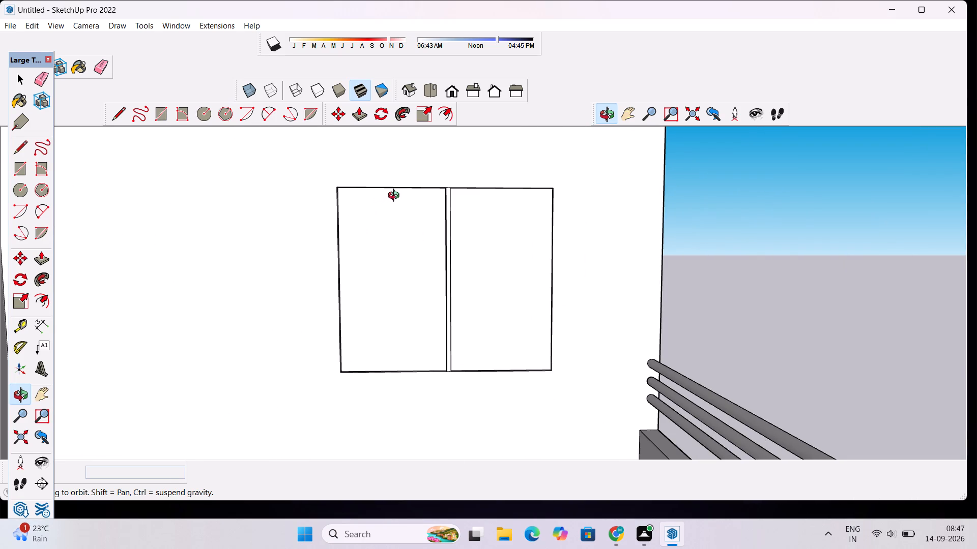
scroll(403, 197, down, 4)
scroll(453, 232, down, 9)
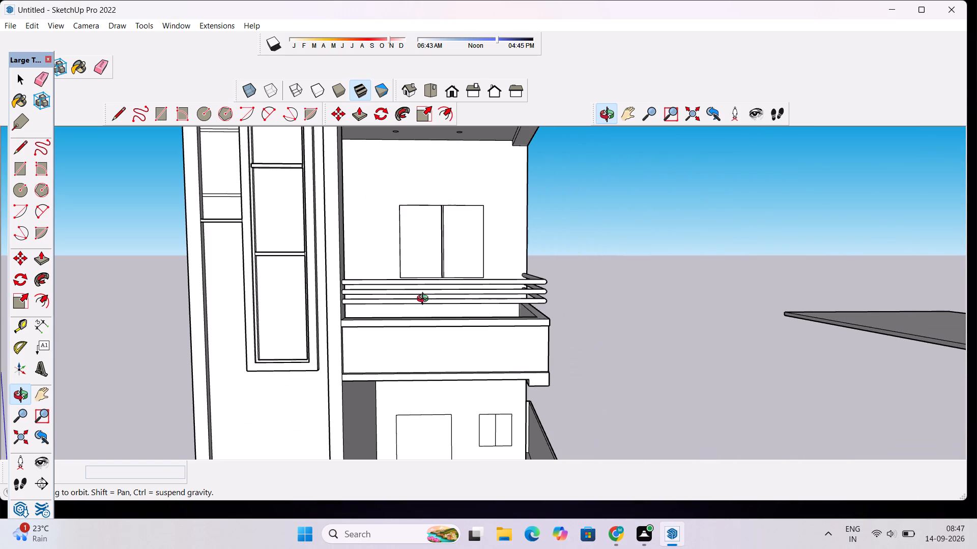
scroll(426, 290, down, 6)
scroll(429, 365, up, 8)
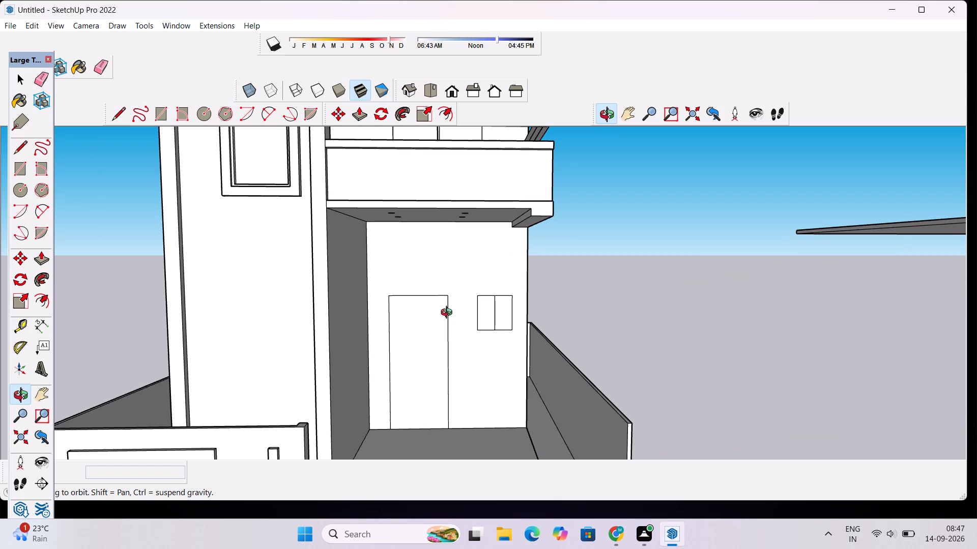
scroll(457, 360, down, 3)
scroll(450, 380, up, 8)
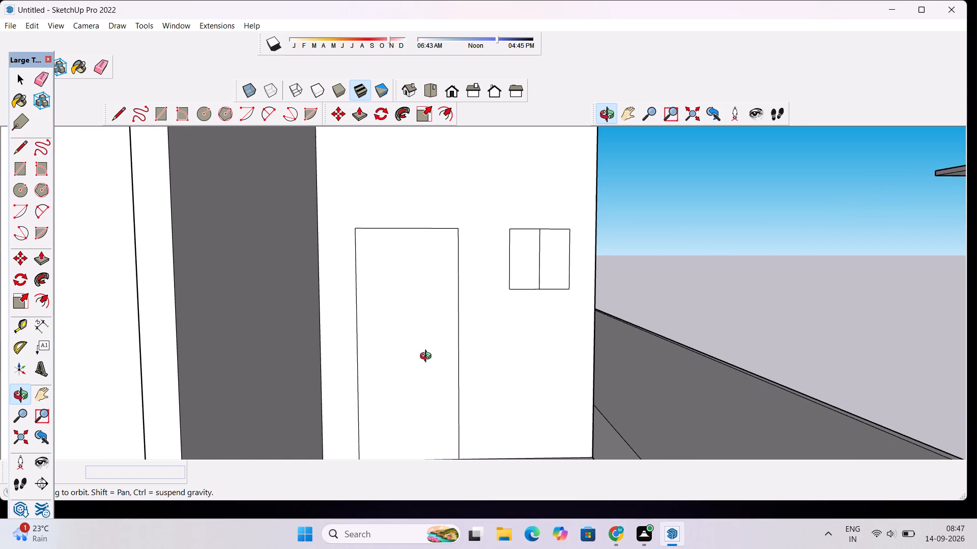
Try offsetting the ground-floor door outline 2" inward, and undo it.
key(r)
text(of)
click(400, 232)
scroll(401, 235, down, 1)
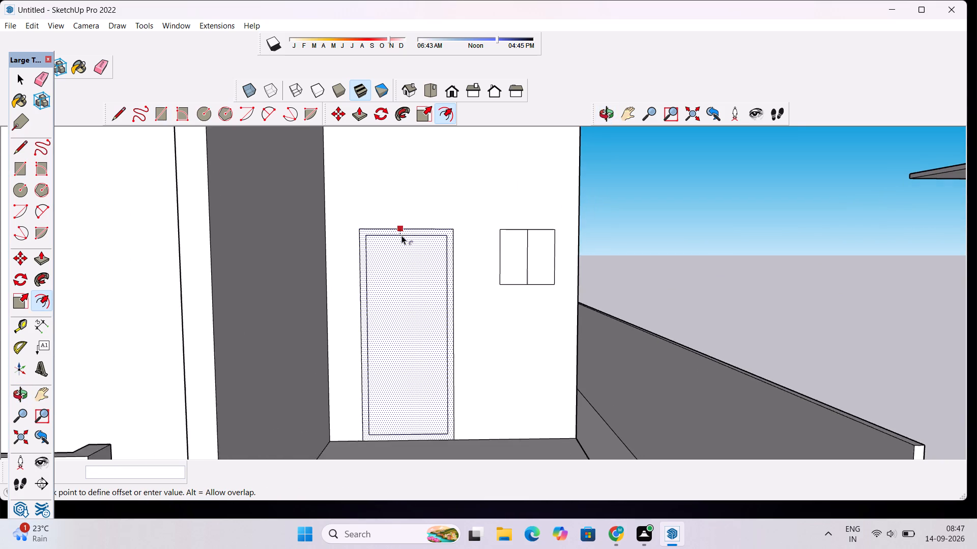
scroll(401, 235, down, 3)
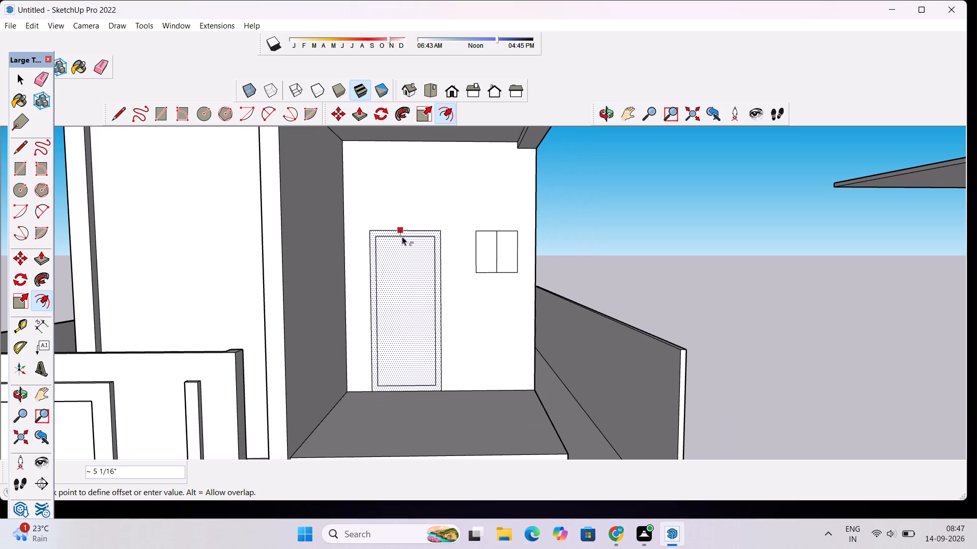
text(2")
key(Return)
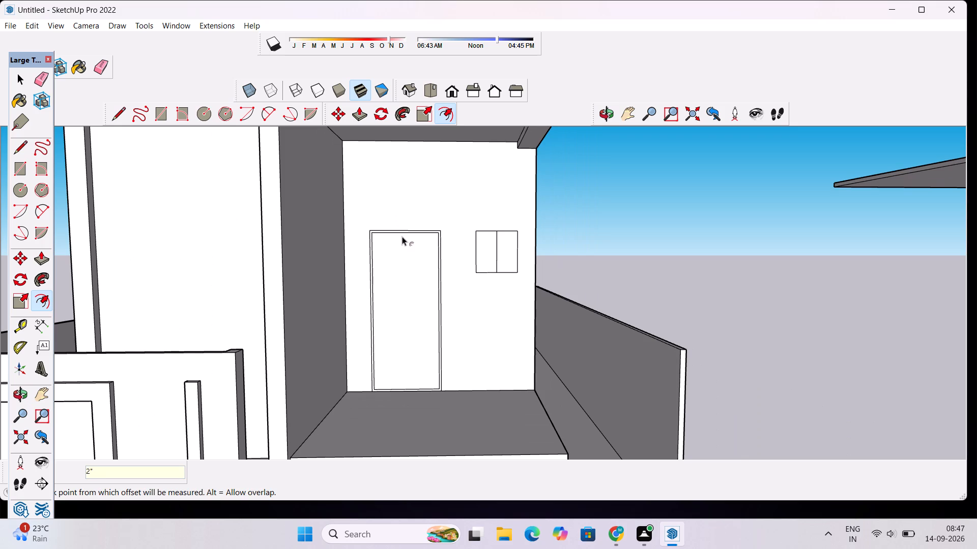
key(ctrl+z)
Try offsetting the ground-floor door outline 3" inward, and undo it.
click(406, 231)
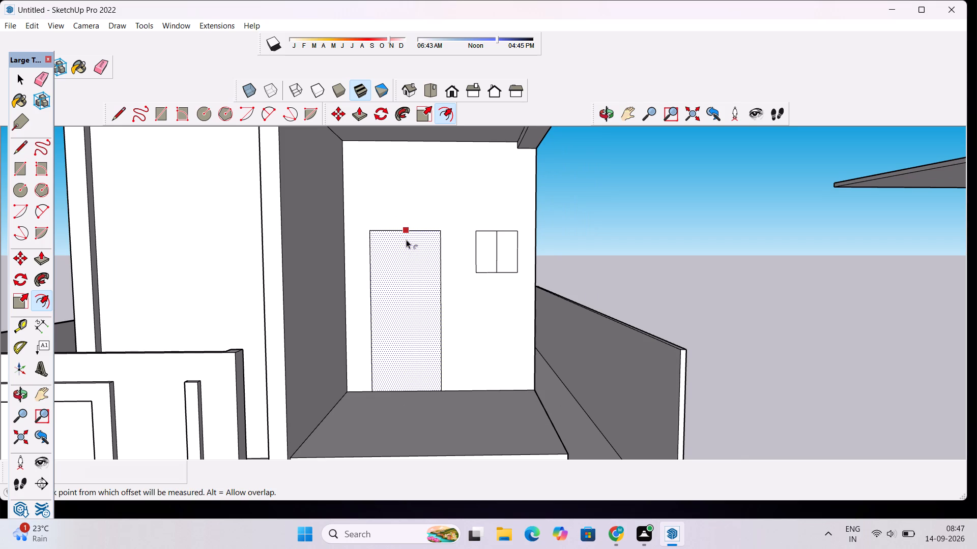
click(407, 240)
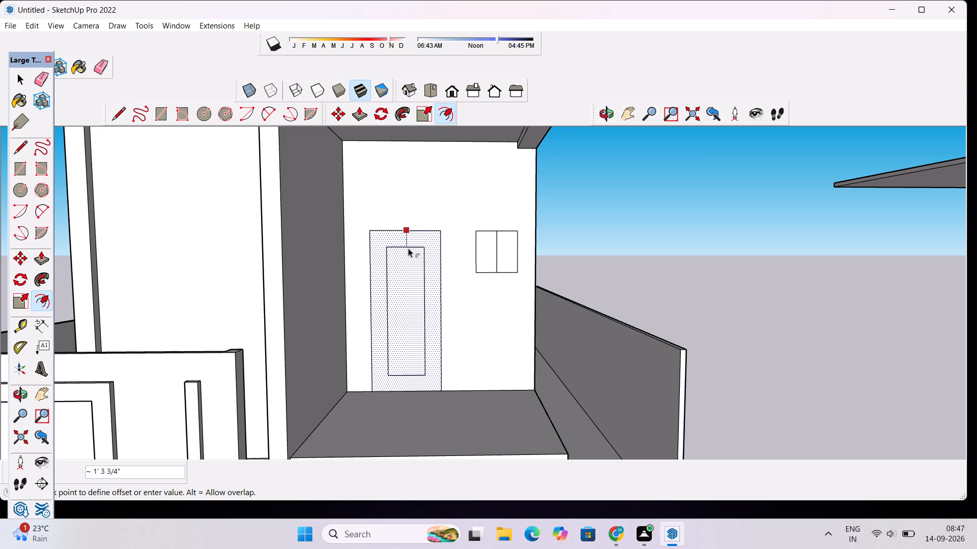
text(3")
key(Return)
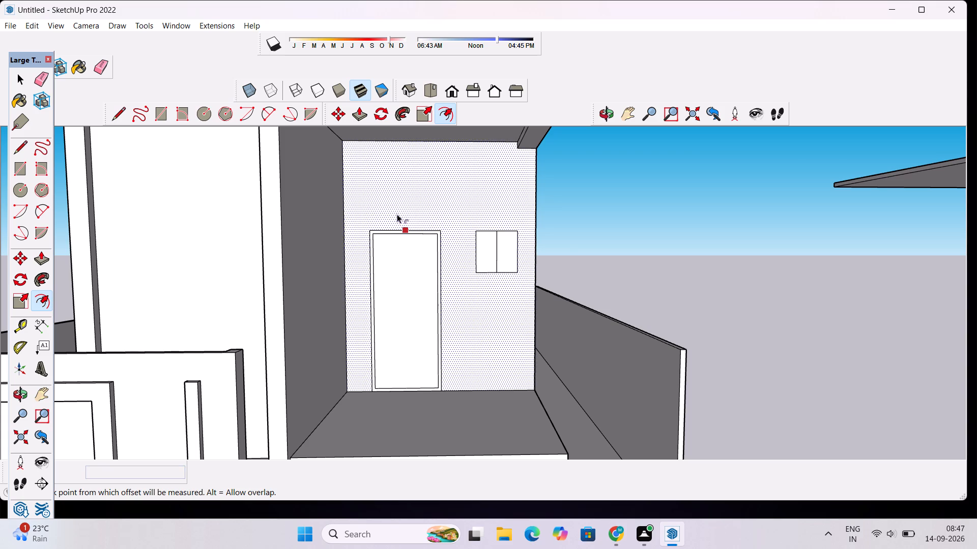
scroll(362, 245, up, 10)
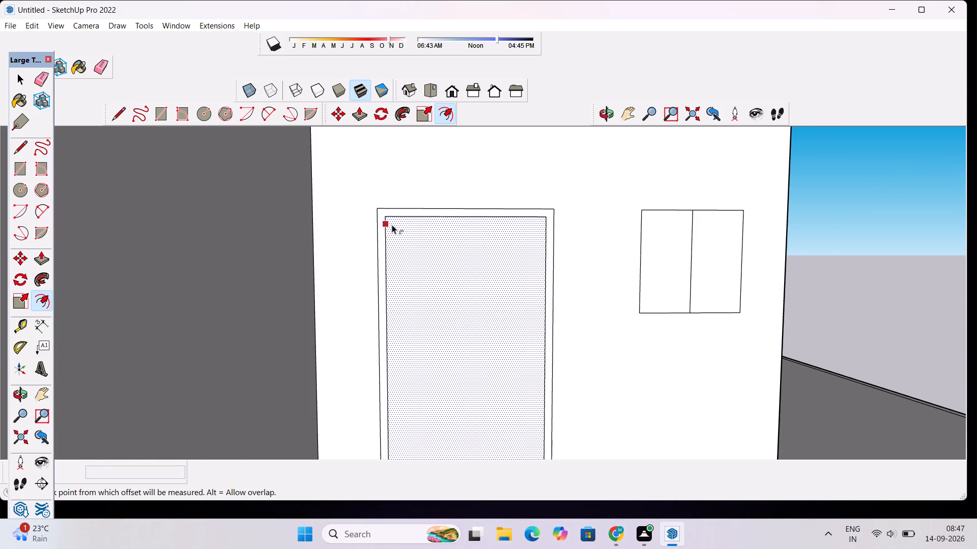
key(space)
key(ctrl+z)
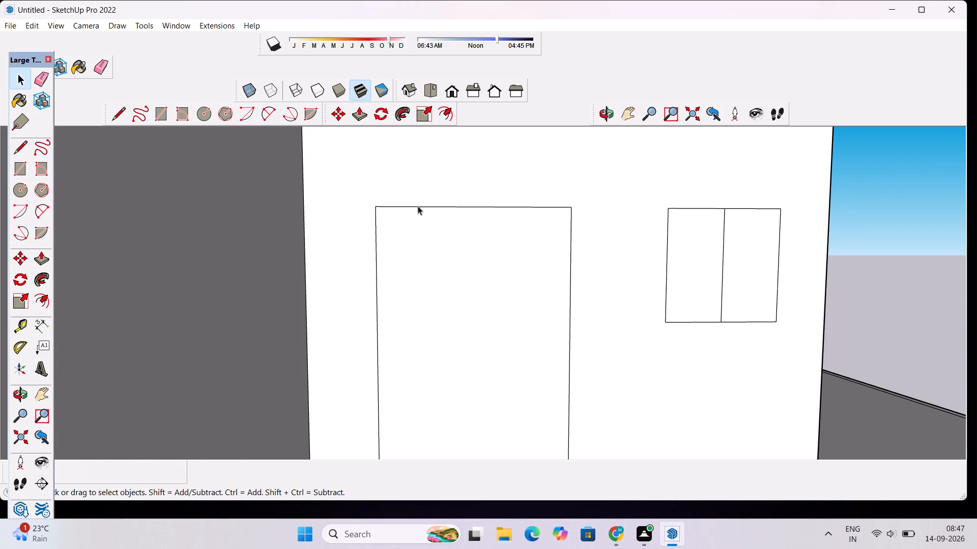
Offset the ground-floor door outline 4" inward to form the door frame strip.
text(of)
click(421, 216)
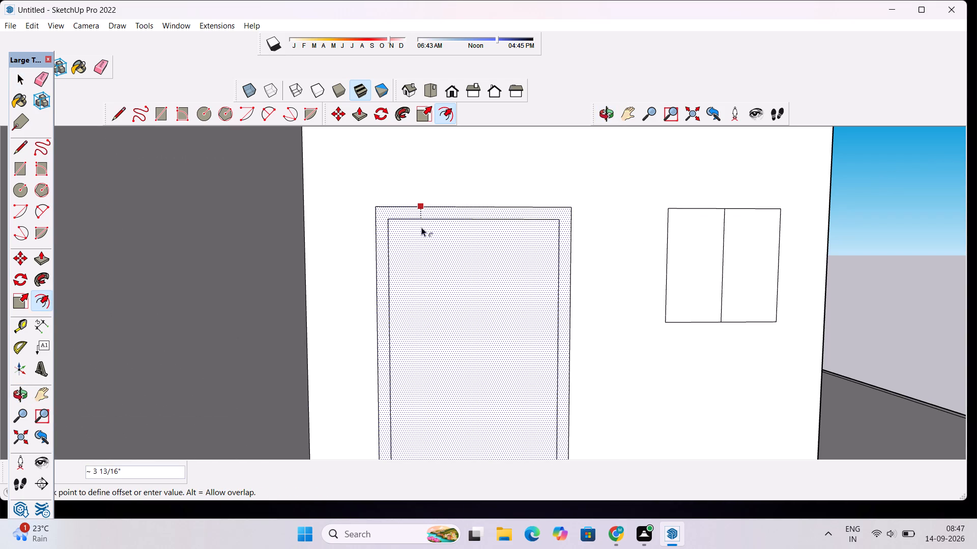
text(4")
key(Return)
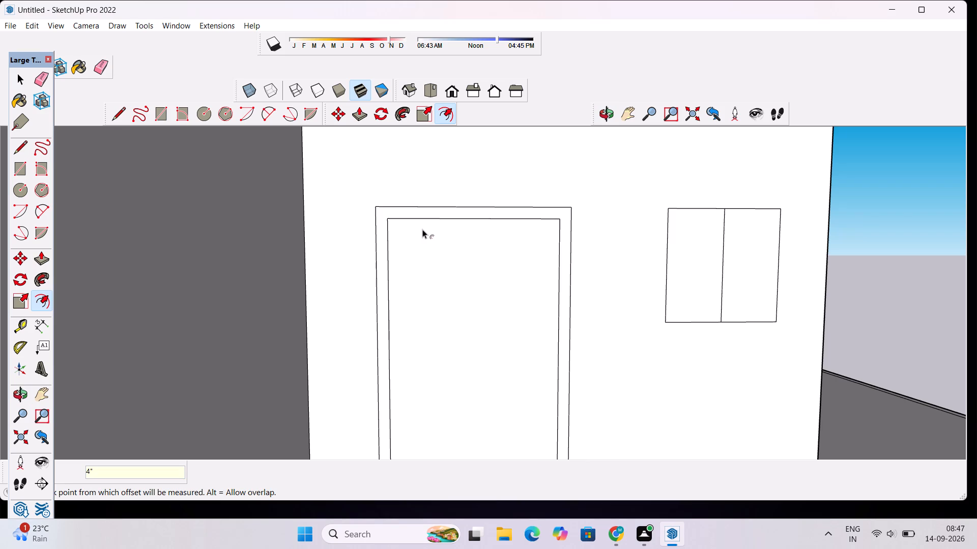
scroll(424, 230, down, 13)
key(space)
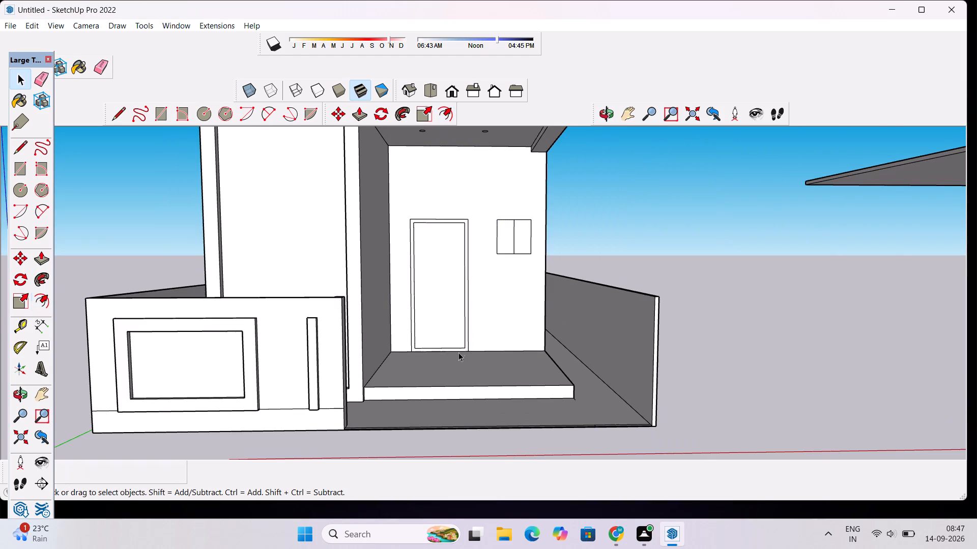
Push the door's 4" frame strip 2" into the wall with Push/Pull.
scroll(455, 357, up, 8)
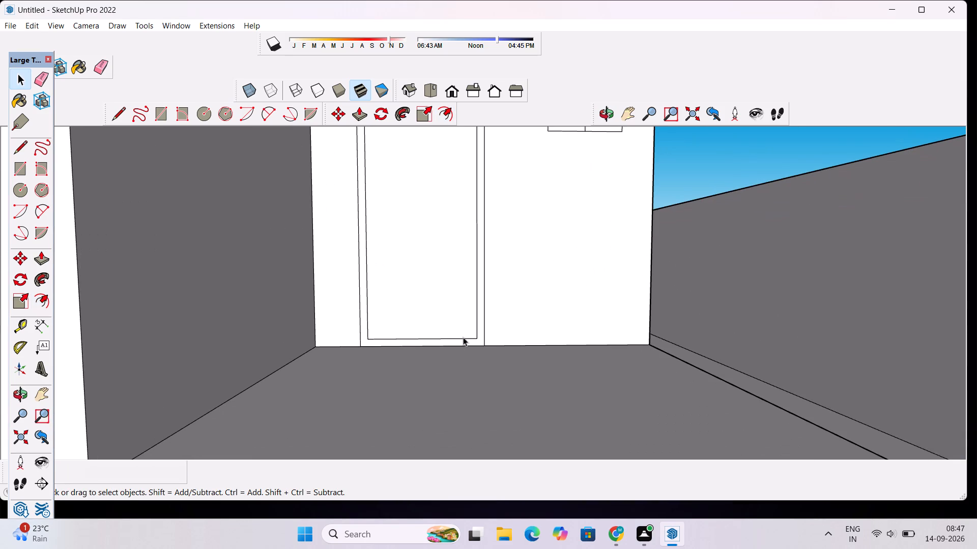
scroll(397, 352, down, 6)
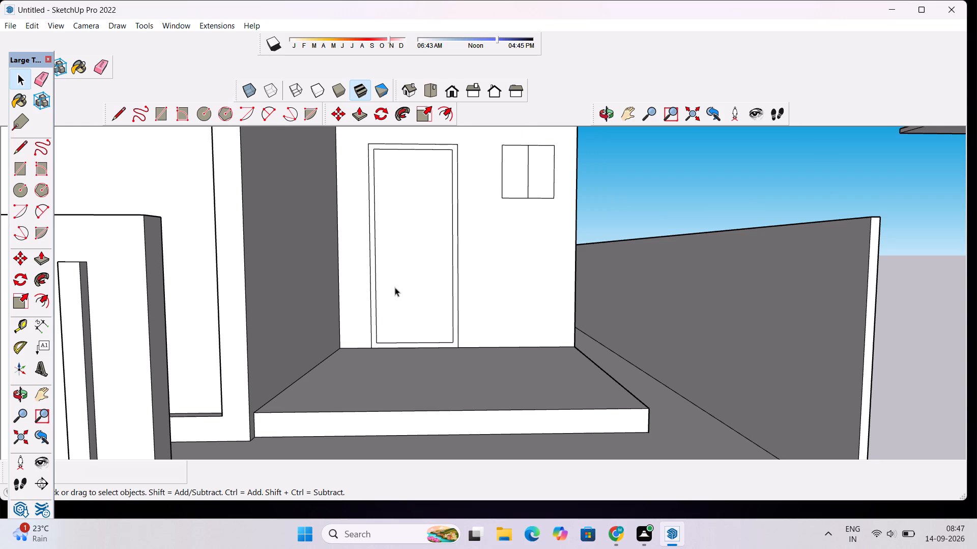
key(p)
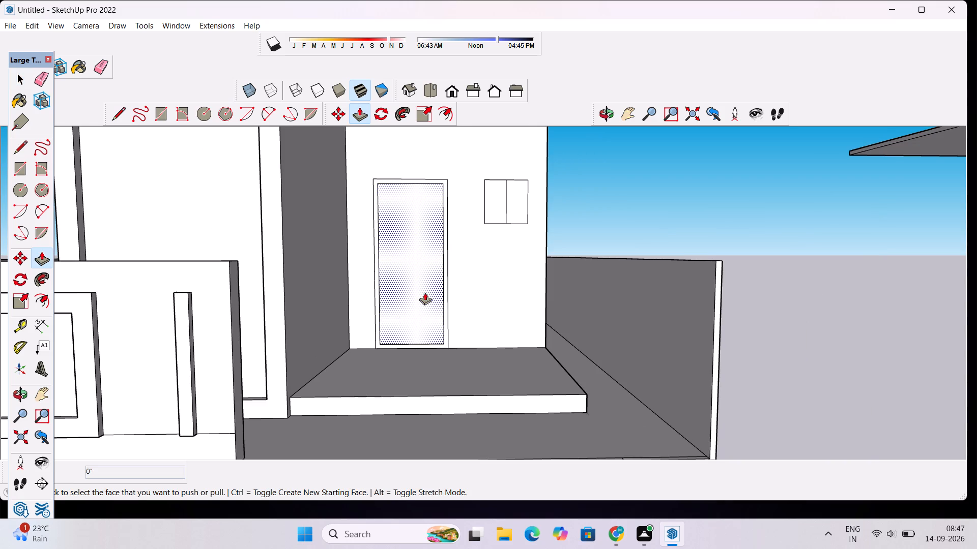
scroll(420, 311, up, 7)
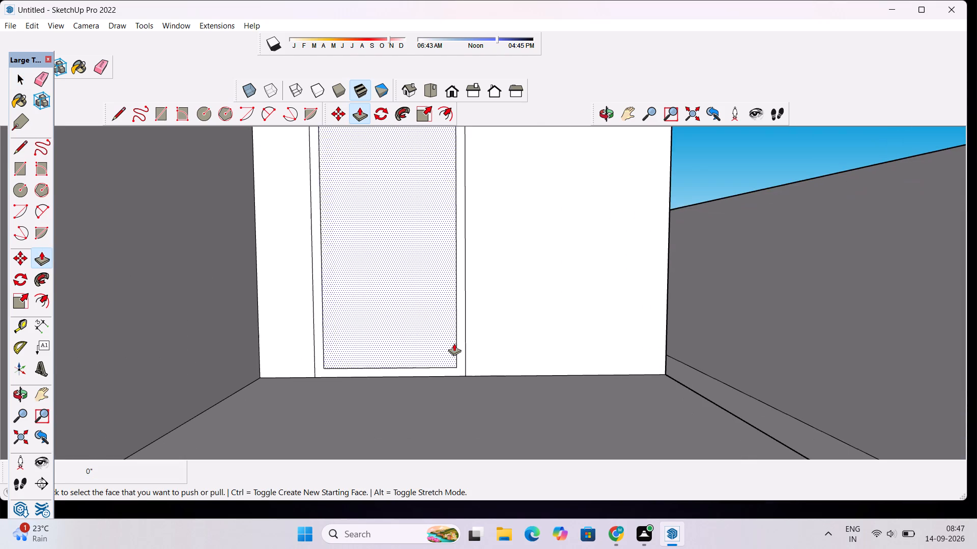
click(462, 360)
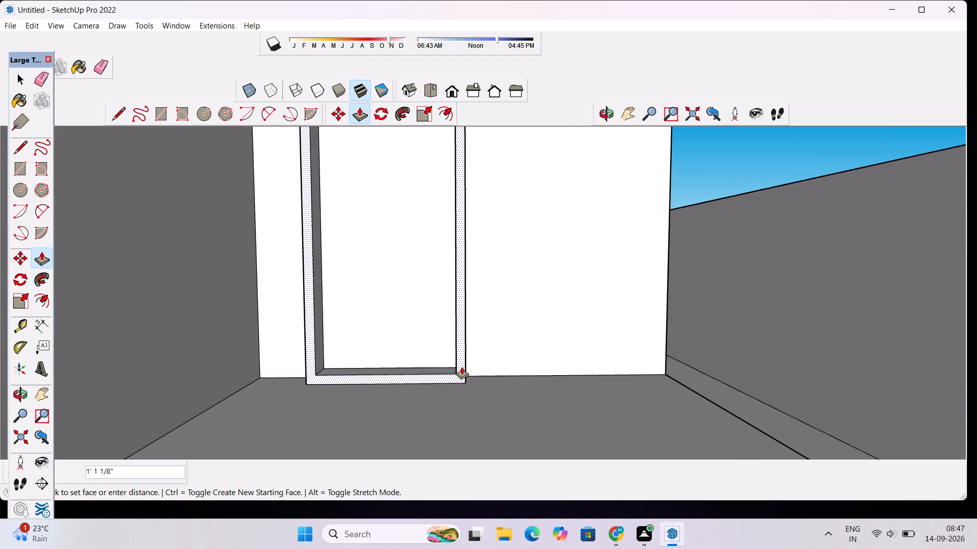
scroll(462, 367, up, 7)
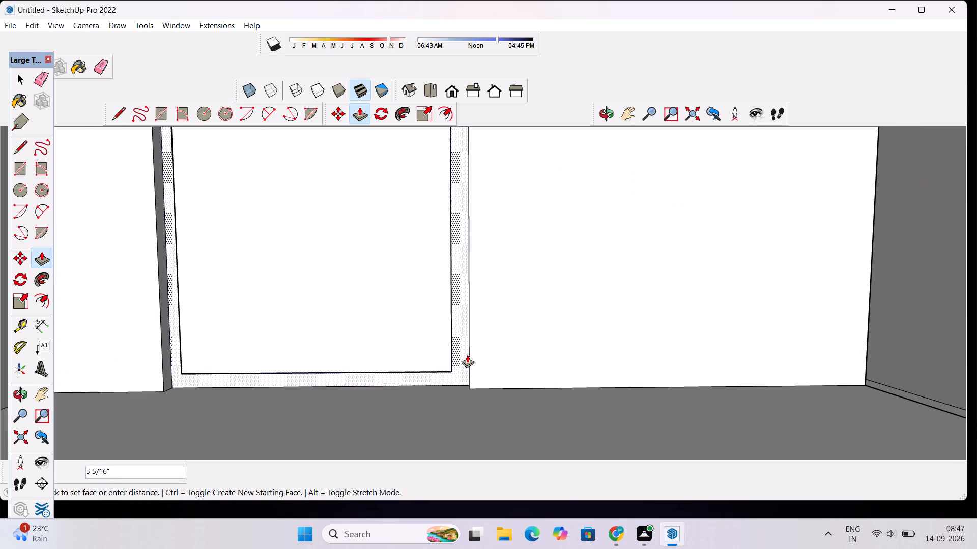
text(2")
key(Return)
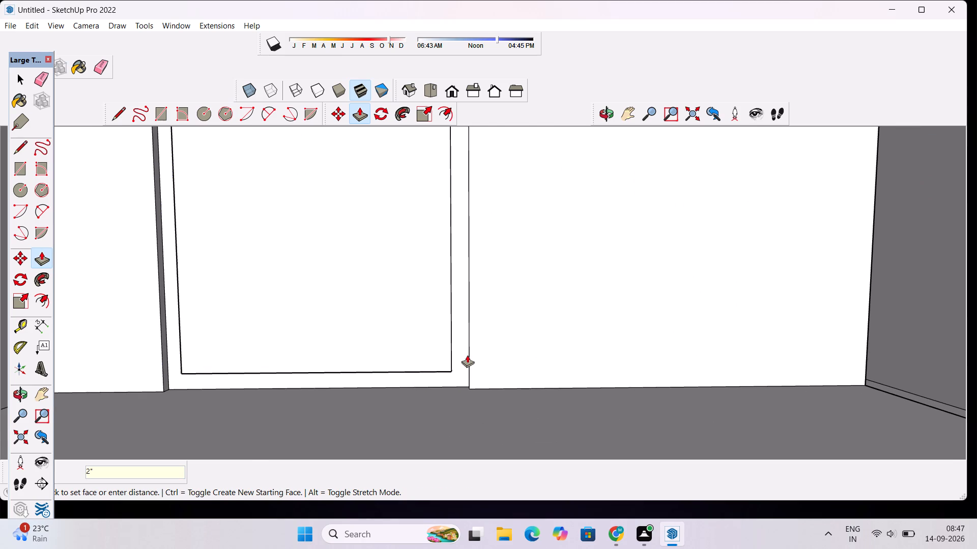
Offset the outlines of both panes of the small window beside the ground-floor door 2" inward.
scroll(423, 351, down, 20)
scroll(423, 351, down, 1)
scroll(405, 232, up, 5)
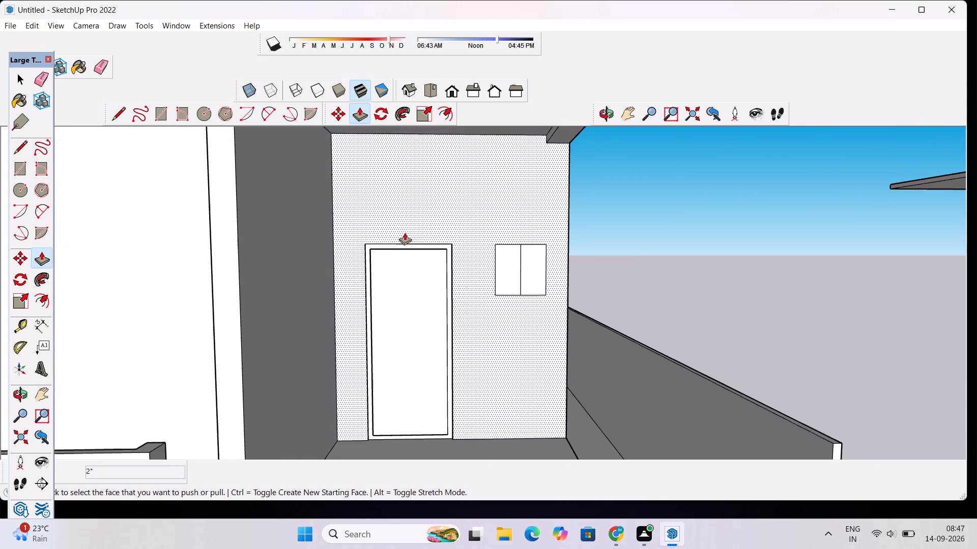
scroll(405, 232, up, 3)
scroll(409, 237, down, 9)
scroll(529, 255, up, 3)
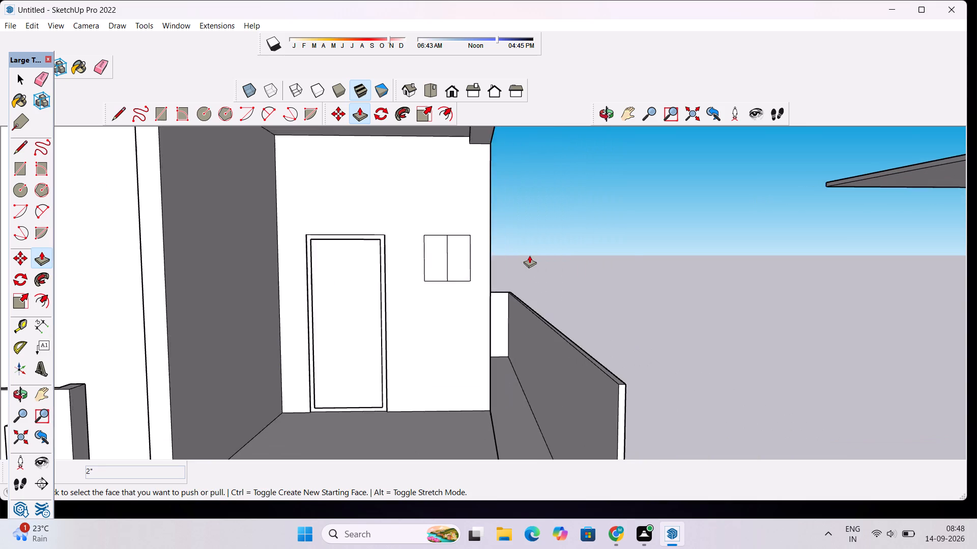
scroll(529, 255, up, 2)
scroll(427, 260, up, 9)
key(space)
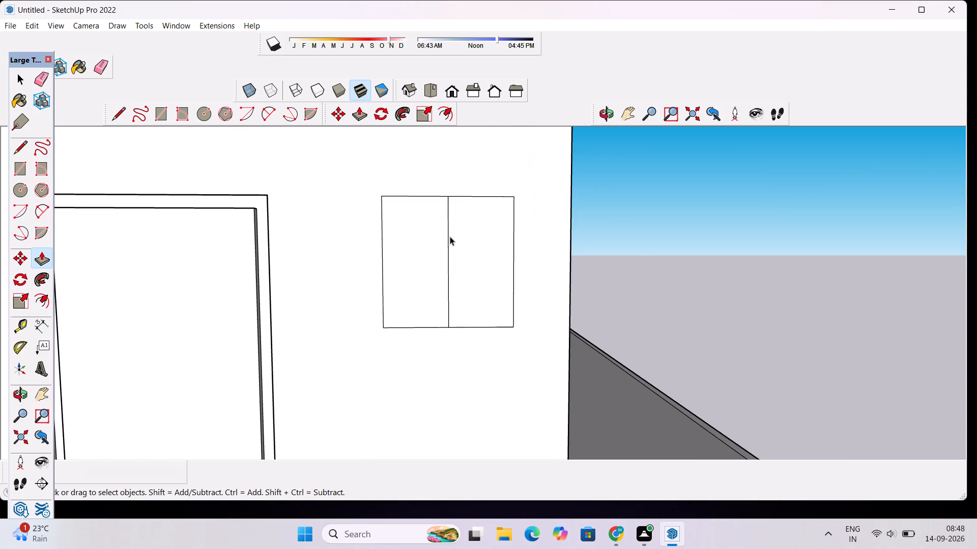
text(of)
click(413, 200)
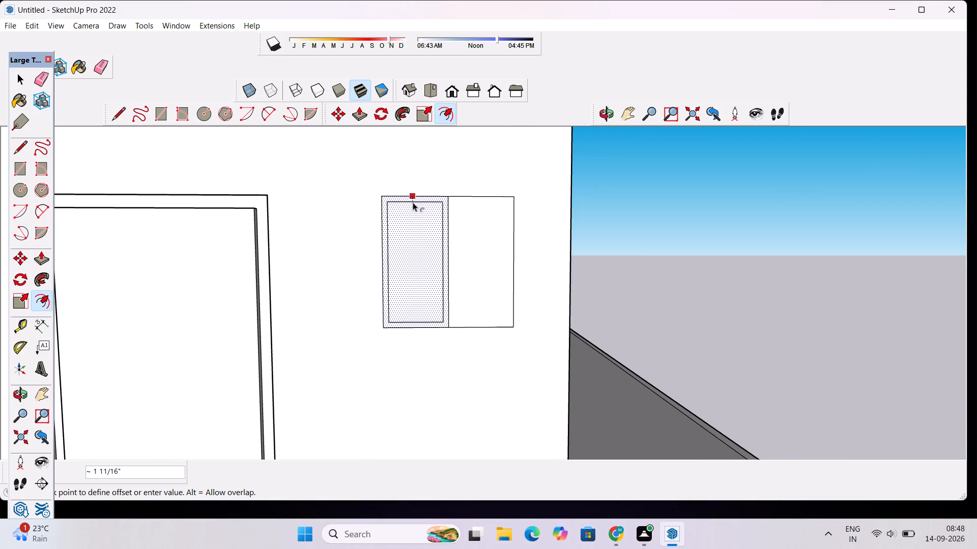
text(2")
key(Return)
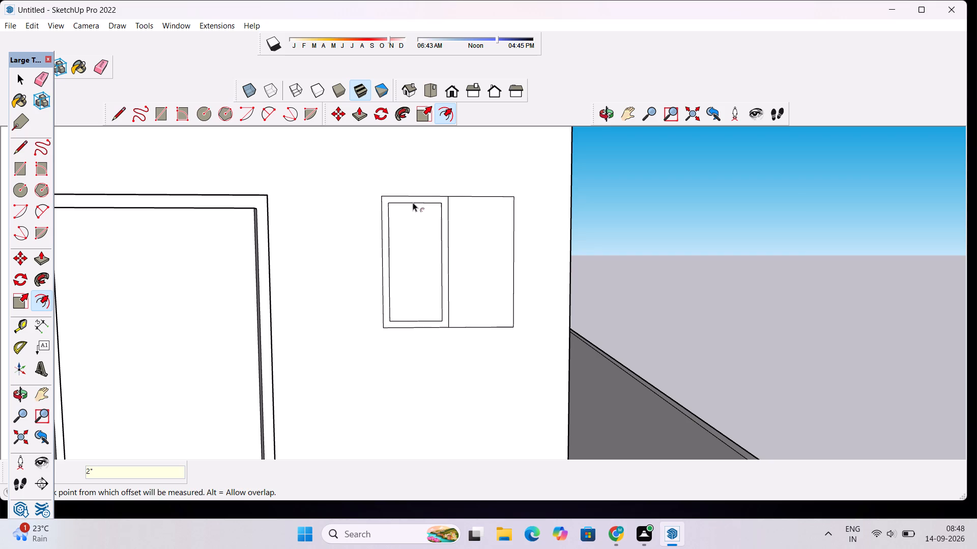
click(477, 200)
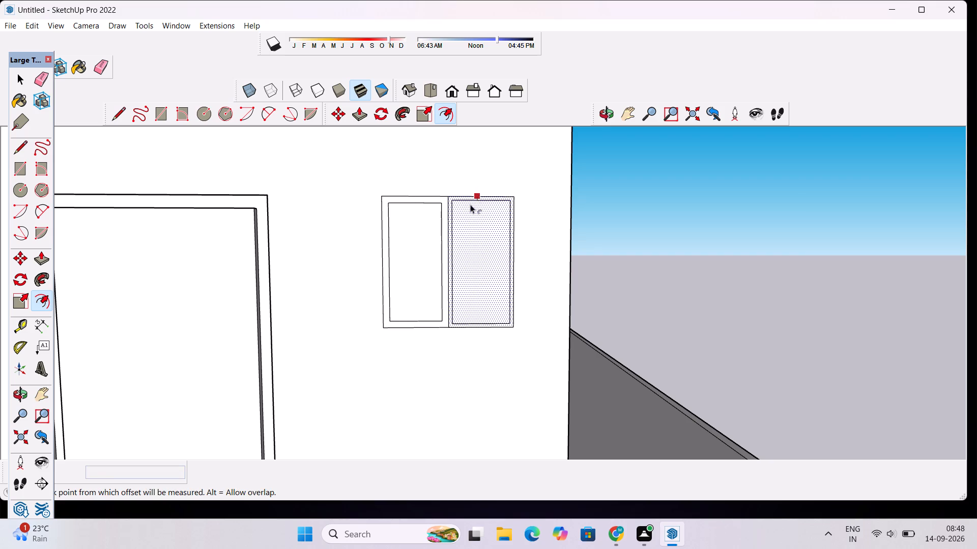
click(442, 202)
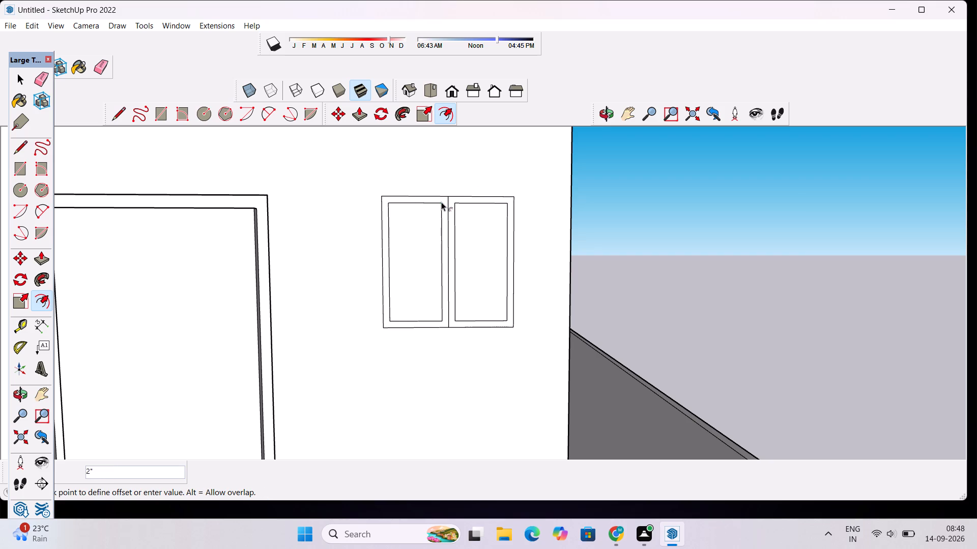
scroll(442, 205, down, 6)
key(space)
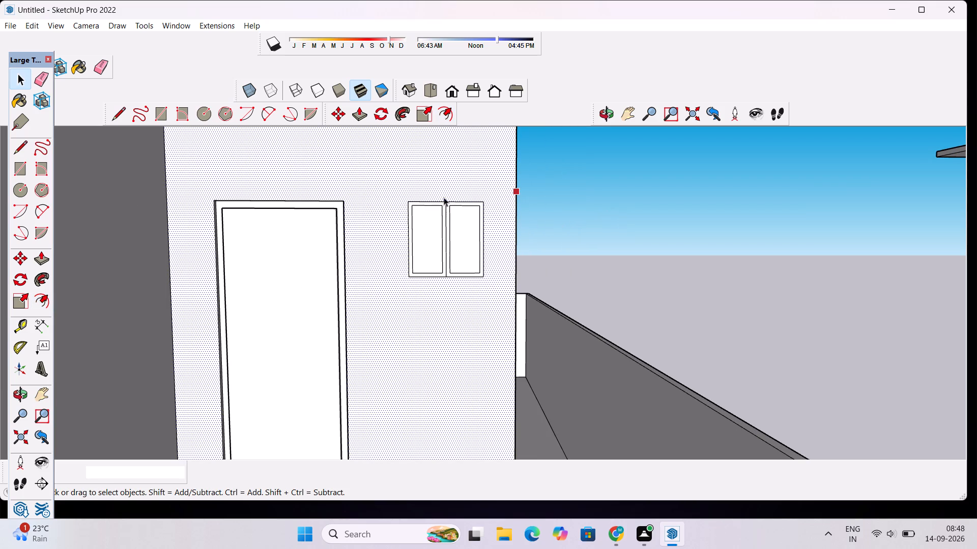
Pull the frame strip around the small window's pane nearest the door out 2" from the wall.
scroll(439, 198, up, 3)
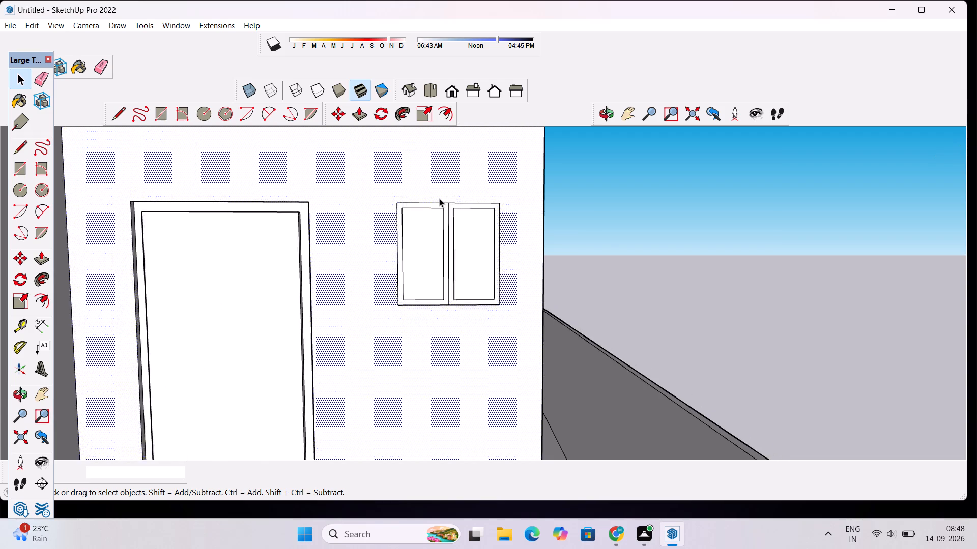
scroll(439, 198, up, 6)
click(442, 209)
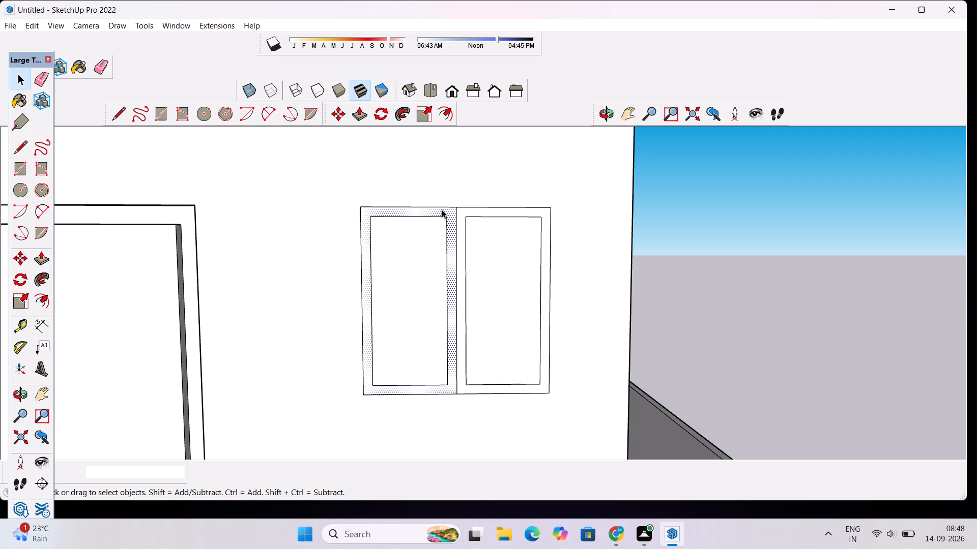
key(p)
click(442, 209)
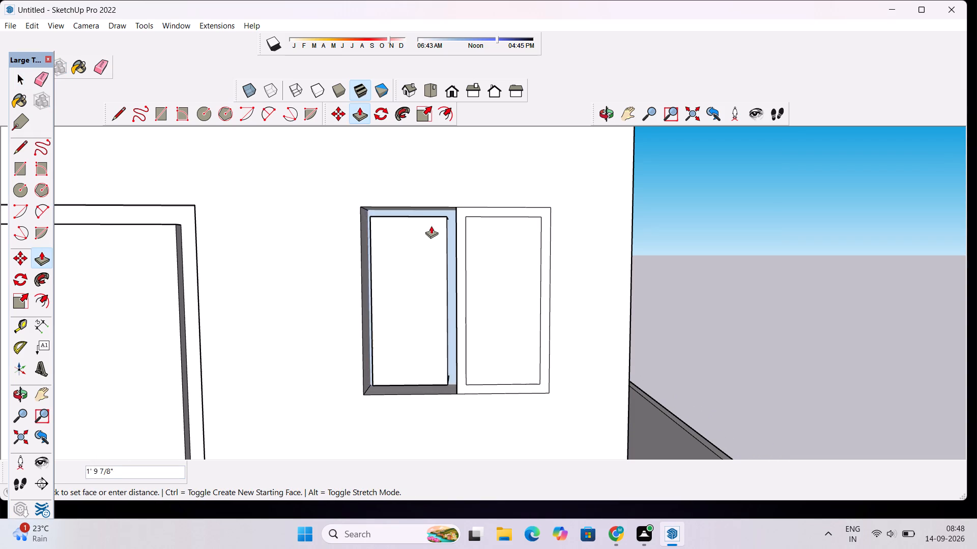
text(2")
key(Return)
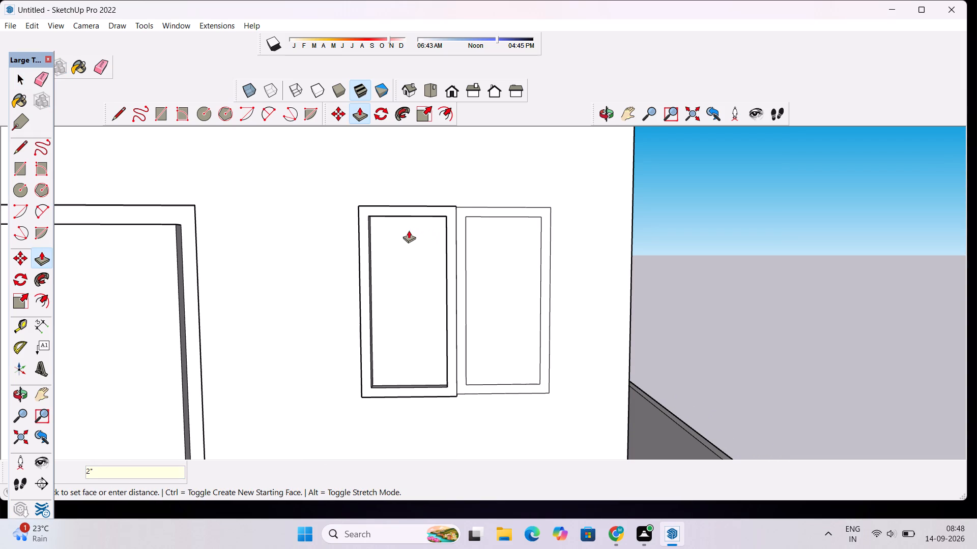
Pull the frame strip around the small ground-floor window's other pane out 2" to match its neighbour.
click(546, 209)
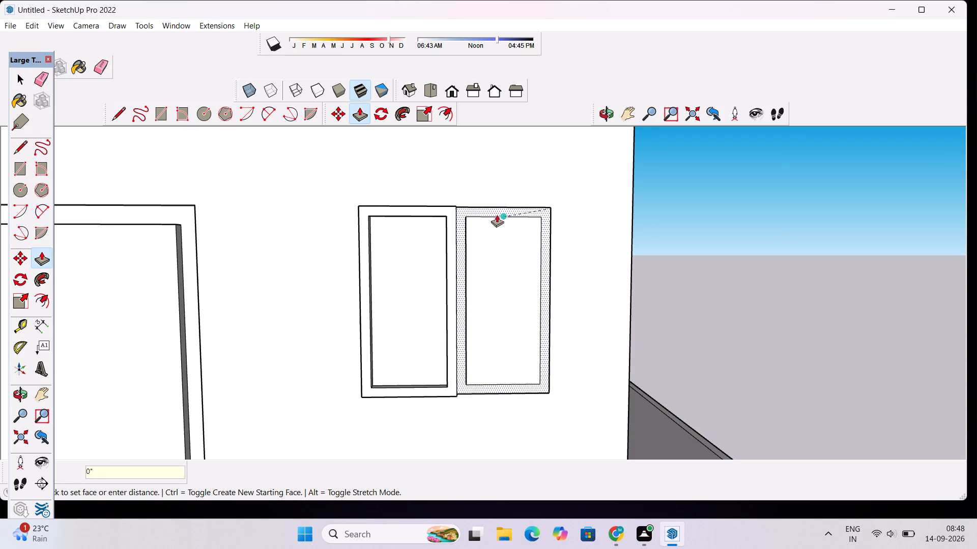
click(449, 214)
Examine the finished ground-floor door and window frames and the house's front from near and far.
scroll(594, 118, down, 18)
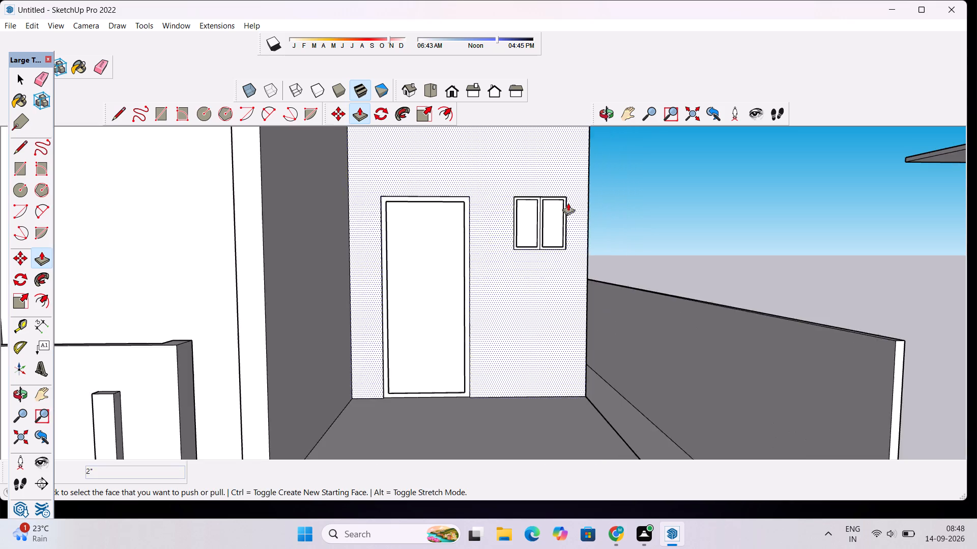
scroll(568, 203, down, 17)
scroll(555, 133, up, 16)
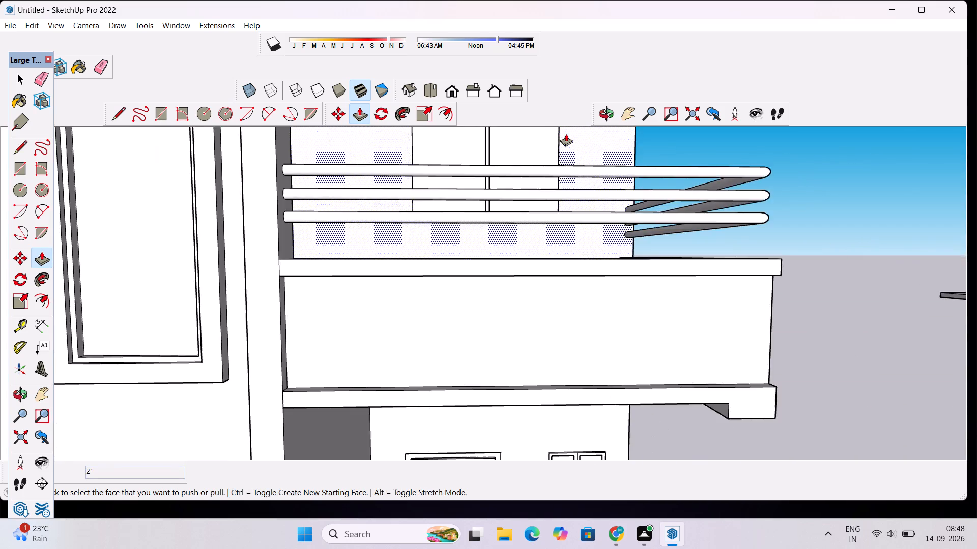
scroll(564, 145, up, 5)
scroll(565, 143, down, 20)
scroll(565, 143, down, 1)
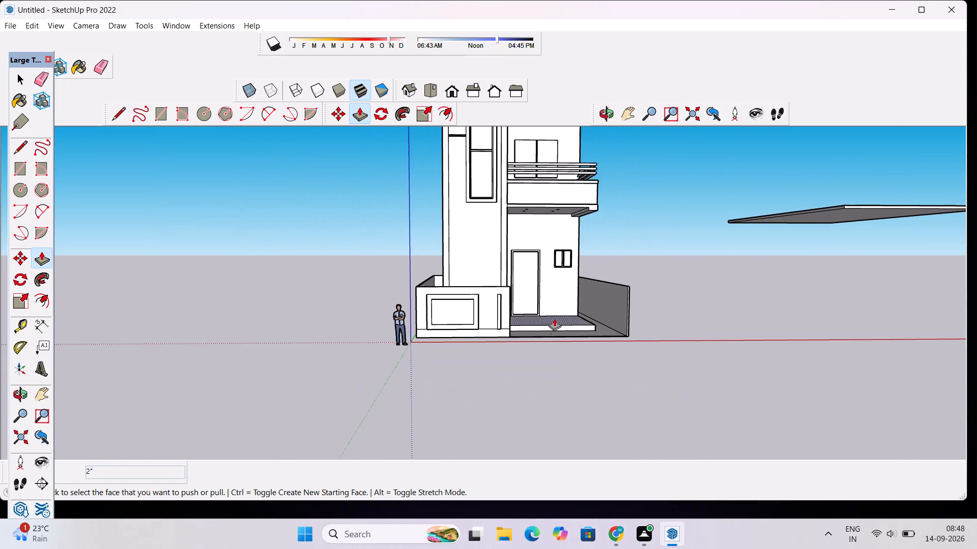
scroll(564, 237, up, 12)
scroll(573, 292, up, 11)
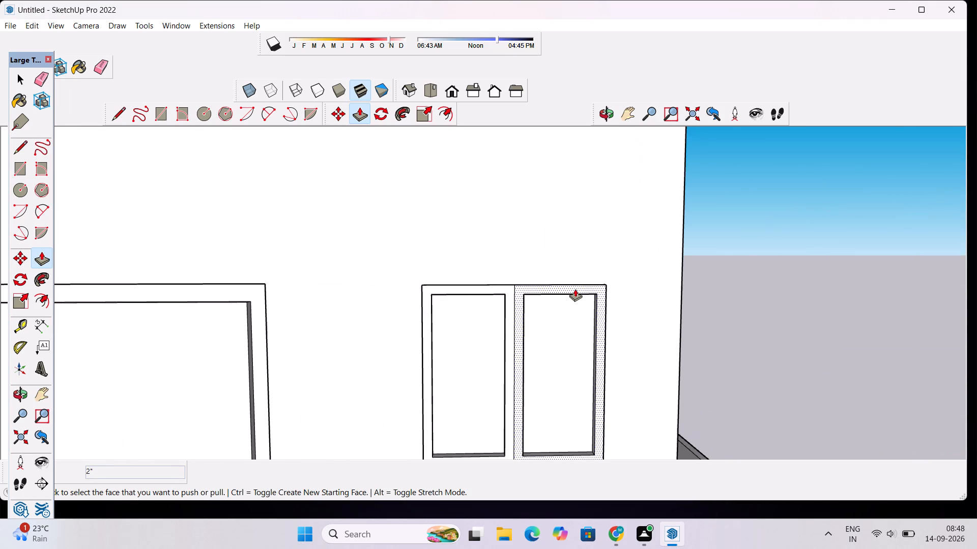
scroll(575, 289, down, 4)
scroll(576, 325, up, 12)
scroll(567, 237, down, 5)
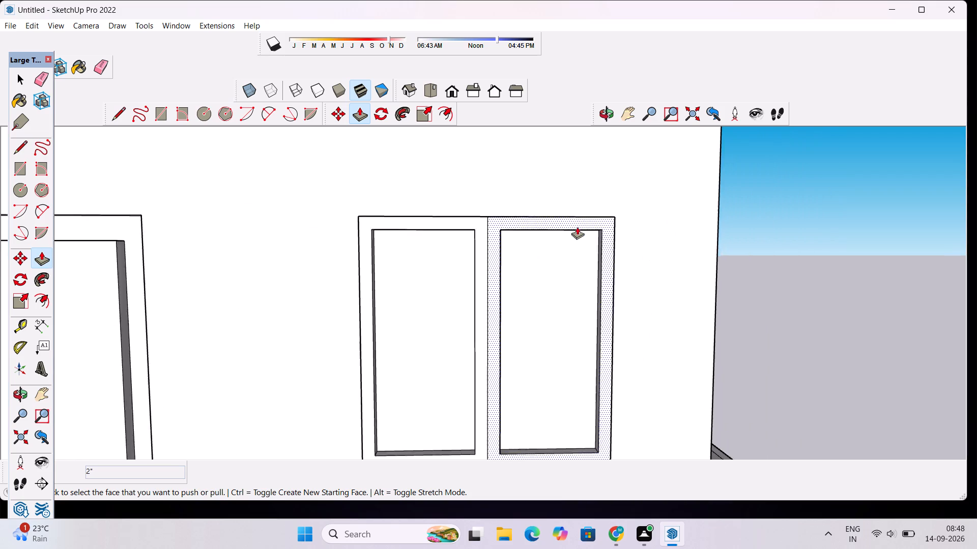
scroll(577, 227, down, 20)
scroll(577, 227, down, 20)
scroll(577, 227, down, 15)
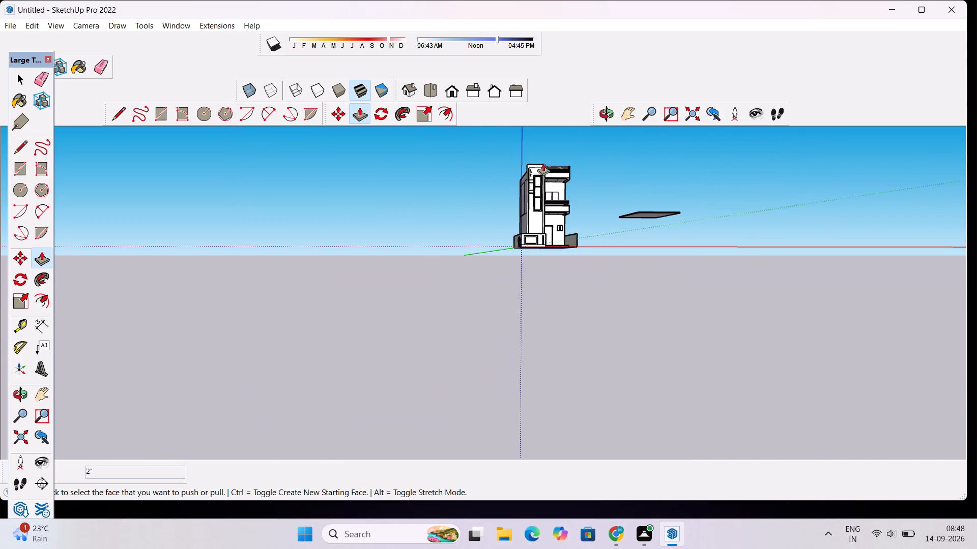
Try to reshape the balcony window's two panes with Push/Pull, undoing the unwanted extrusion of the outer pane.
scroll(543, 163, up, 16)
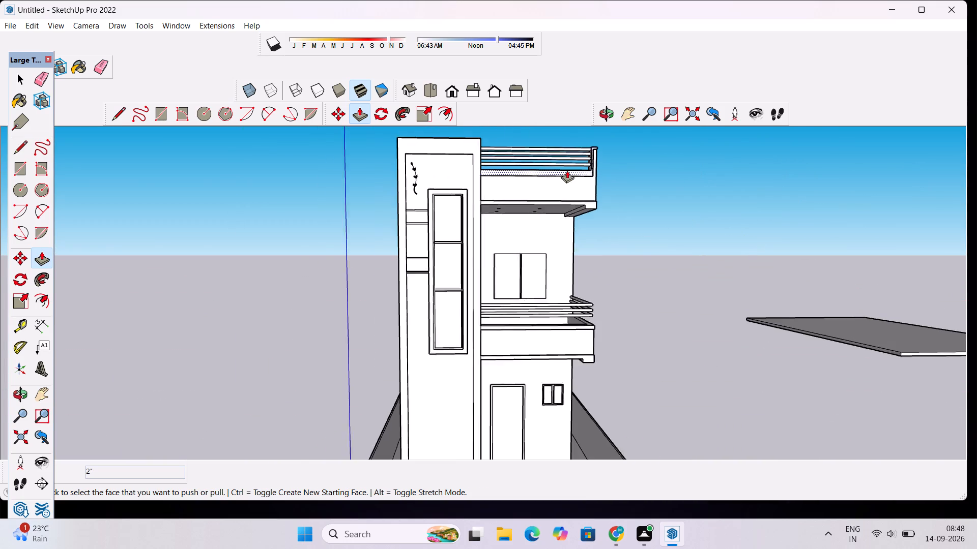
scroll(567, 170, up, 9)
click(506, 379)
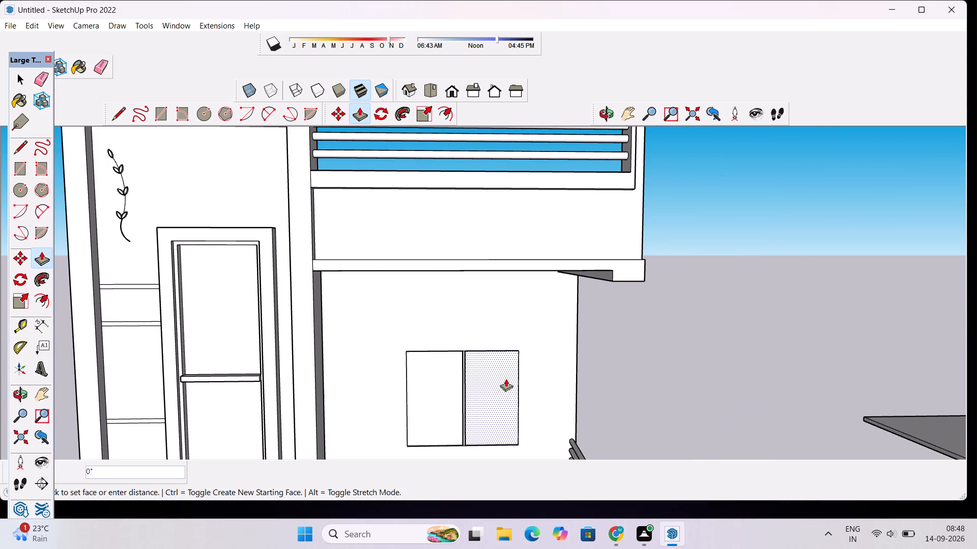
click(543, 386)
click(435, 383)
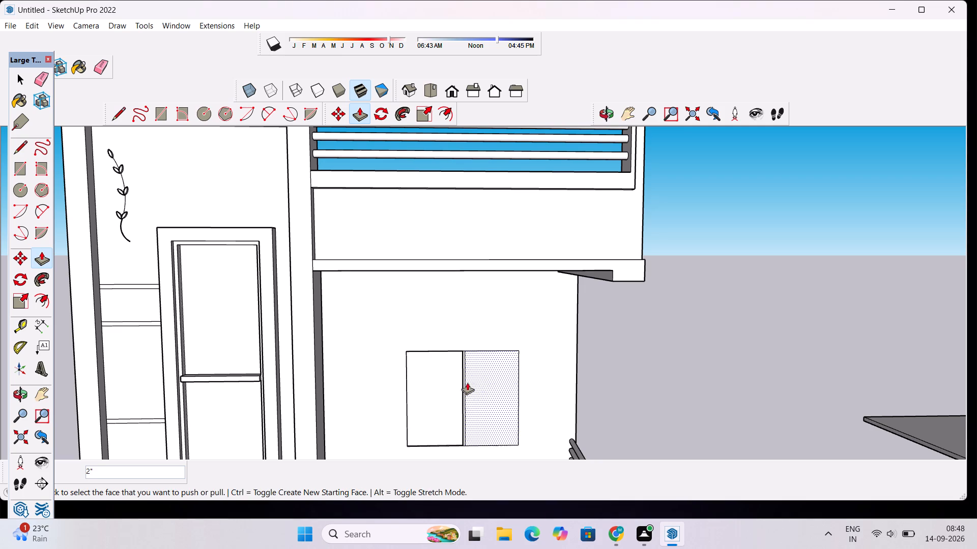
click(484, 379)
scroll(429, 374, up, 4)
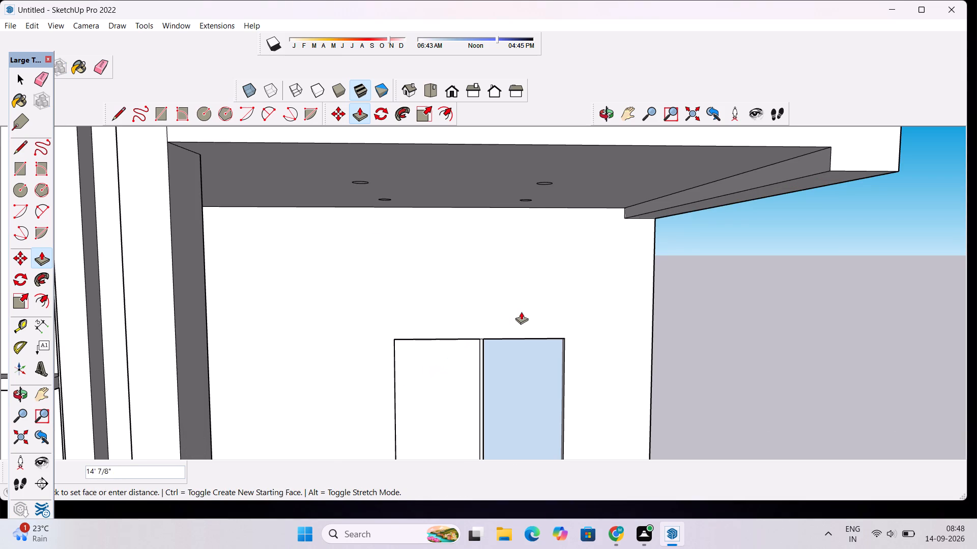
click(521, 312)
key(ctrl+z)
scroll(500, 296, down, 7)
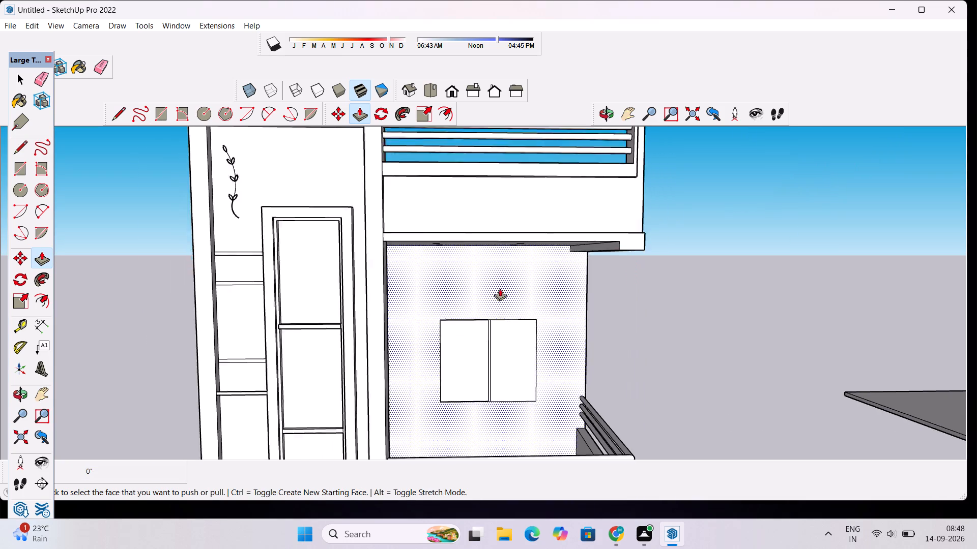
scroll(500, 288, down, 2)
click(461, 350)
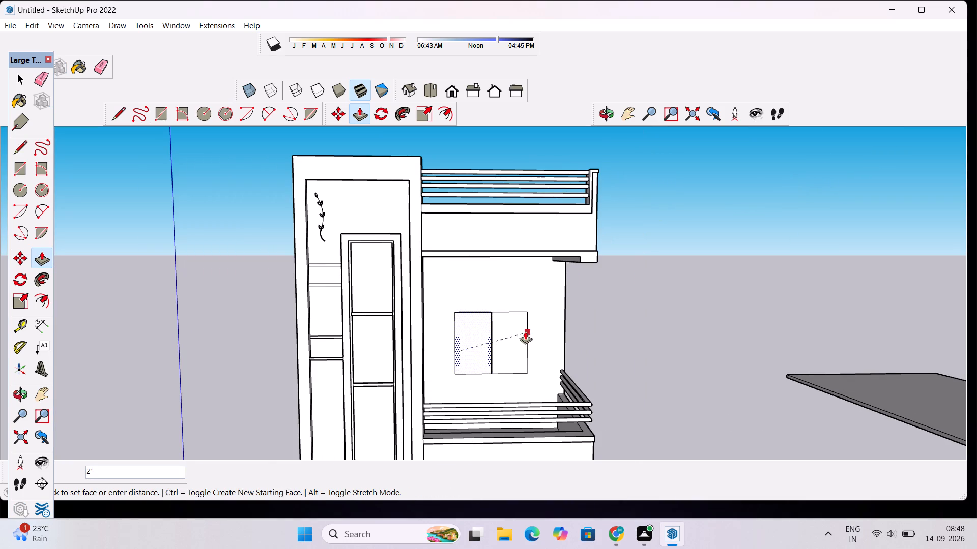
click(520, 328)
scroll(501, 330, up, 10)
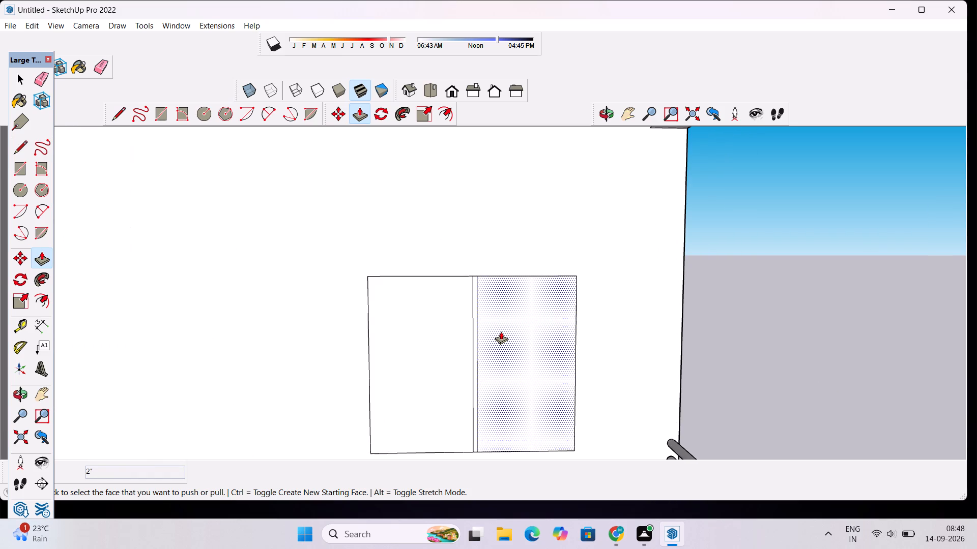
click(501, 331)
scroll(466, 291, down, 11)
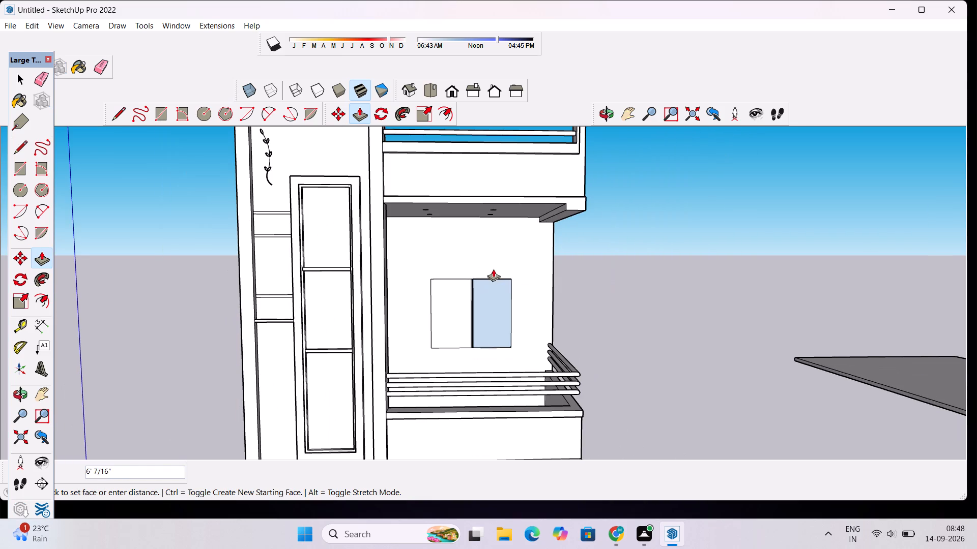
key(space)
Erase the divider lines between the balcony window's two panes, leaving one rectangle.
scroll(451, 258, down, 10)
scroll(479, 387, up, 4)
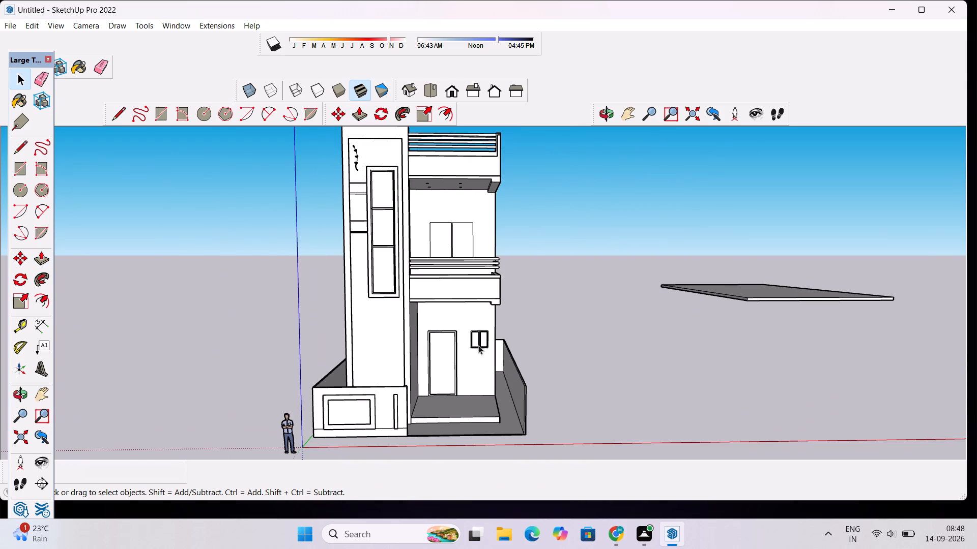
scroll(440, 188, up, 10)
scroll(454, 193, down, 6)
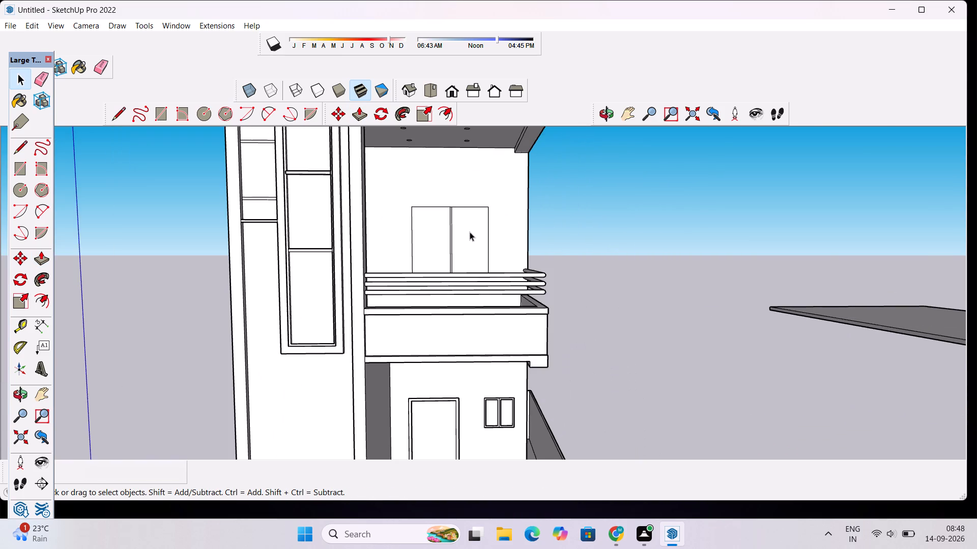
scroll(470, 232, up, 8)
key(e)
drag(451, 229, 424, 257)
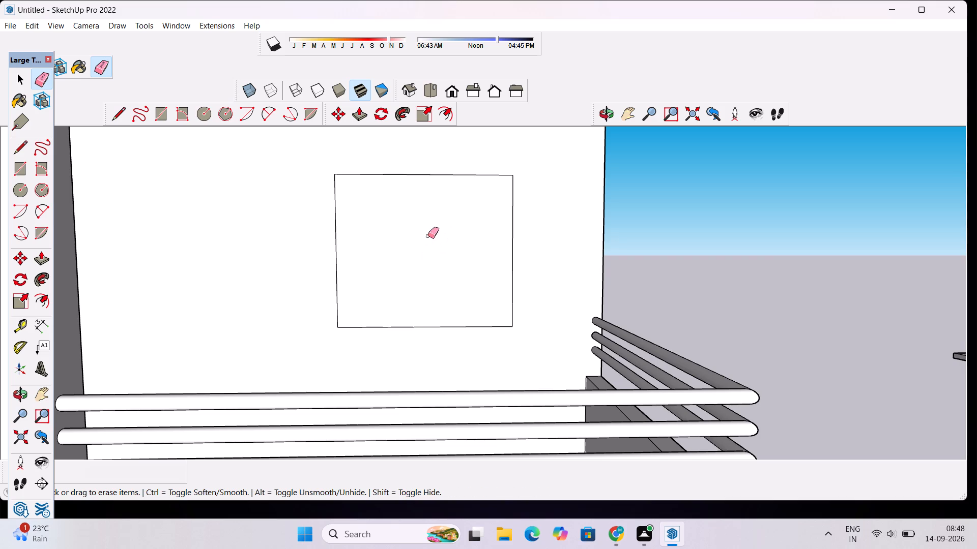
Draw a vertical centre line across the balcony window from its bottom edge's midpoint to its top edge's midpoint.
key(l)
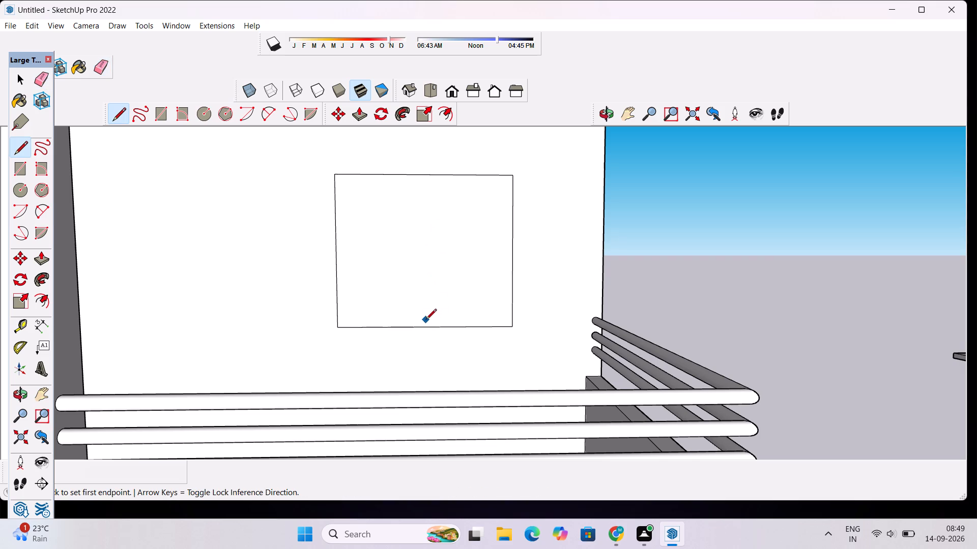
click(423, 330)
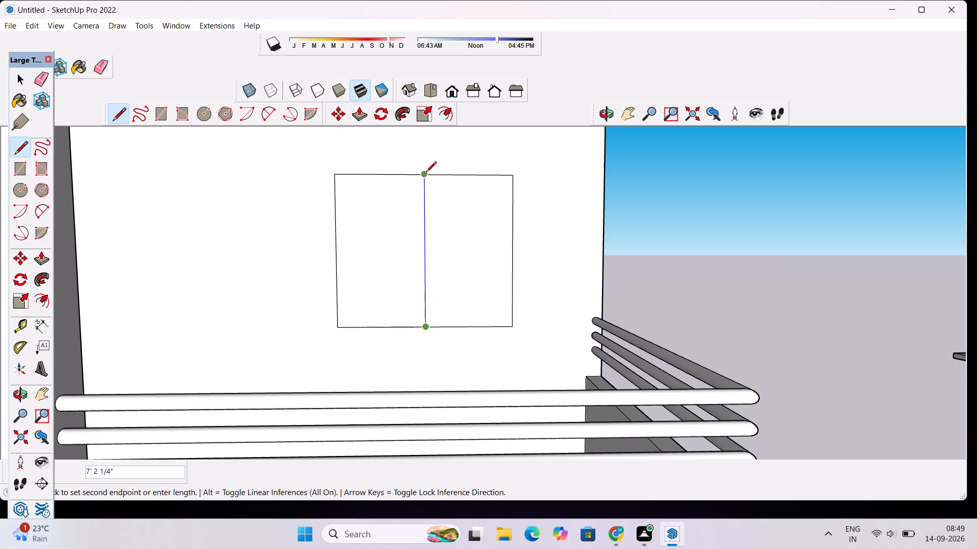
click(423, 175)
key(space)
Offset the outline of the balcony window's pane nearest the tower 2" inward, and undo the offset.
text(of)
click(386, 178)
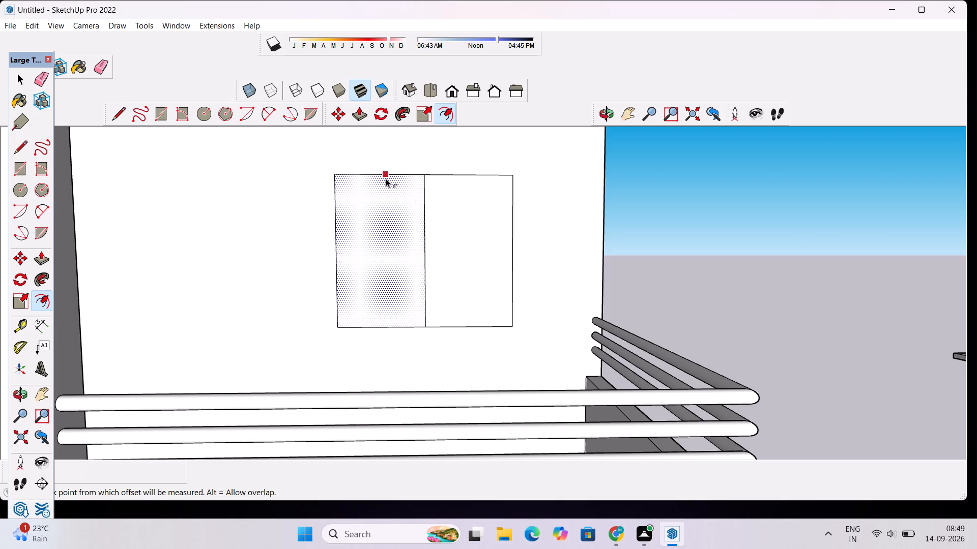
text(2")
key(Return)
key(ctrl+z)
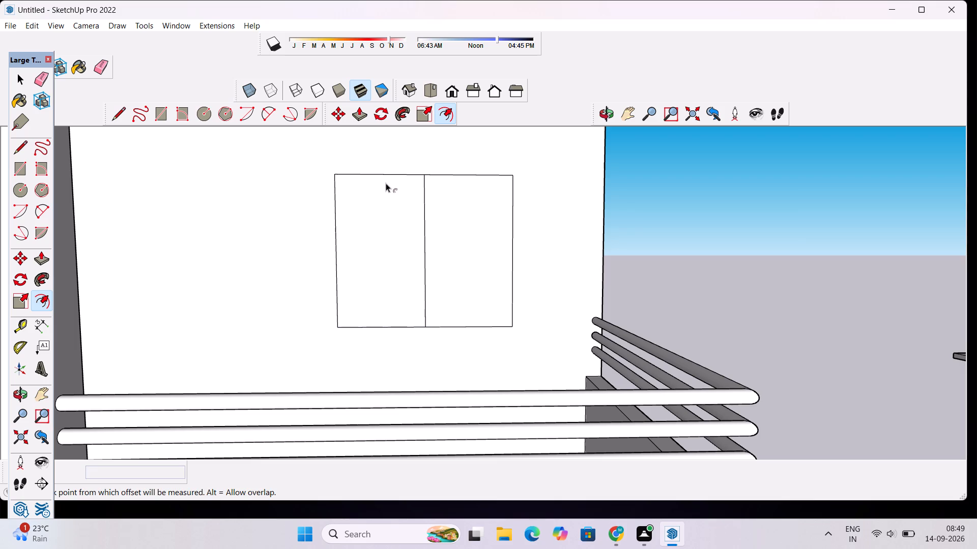
Offset the outline of the balcony window's pane nearest the tower 3" inward.
click(386, 179)
text(3")
key(Return)
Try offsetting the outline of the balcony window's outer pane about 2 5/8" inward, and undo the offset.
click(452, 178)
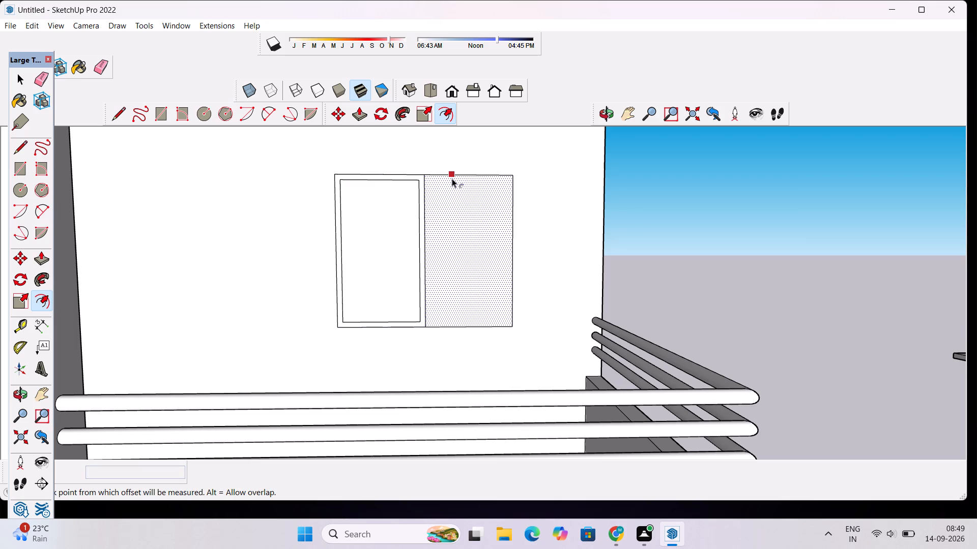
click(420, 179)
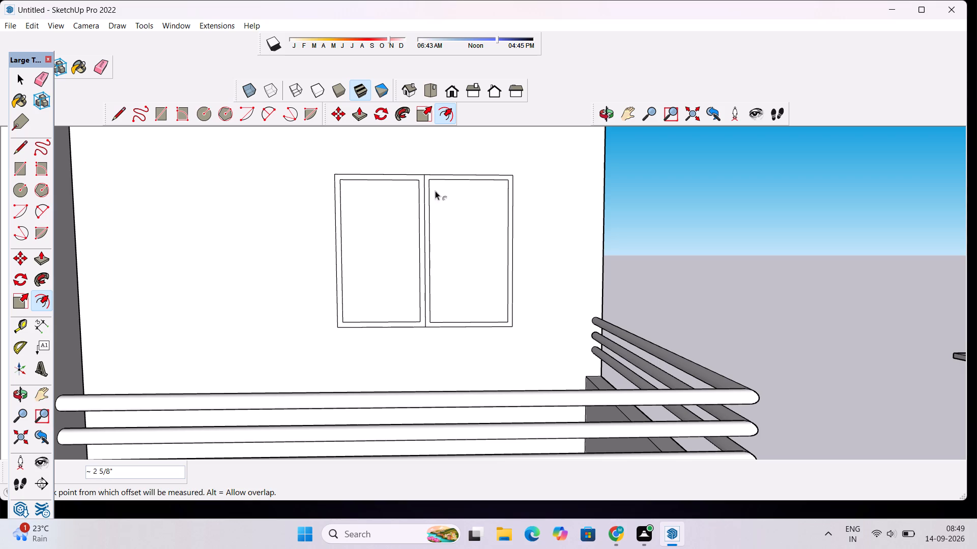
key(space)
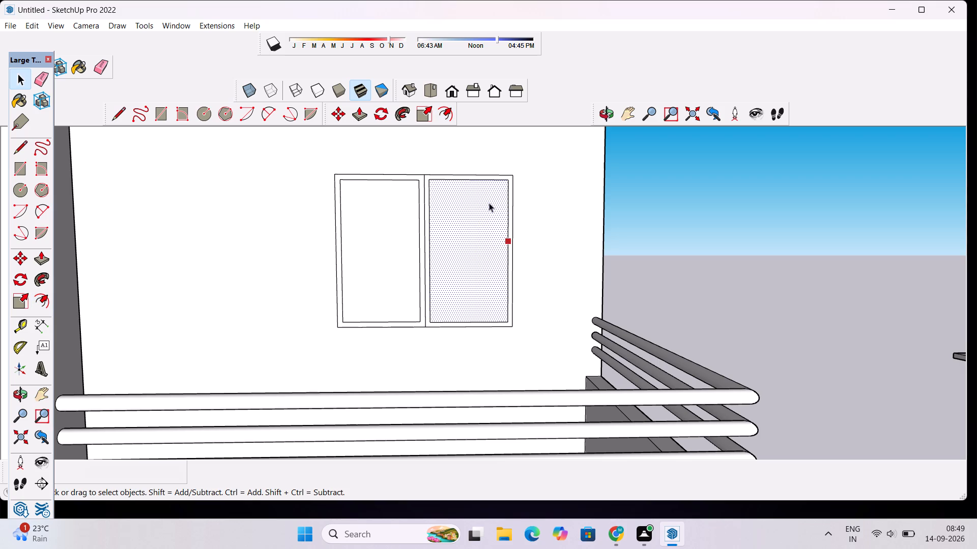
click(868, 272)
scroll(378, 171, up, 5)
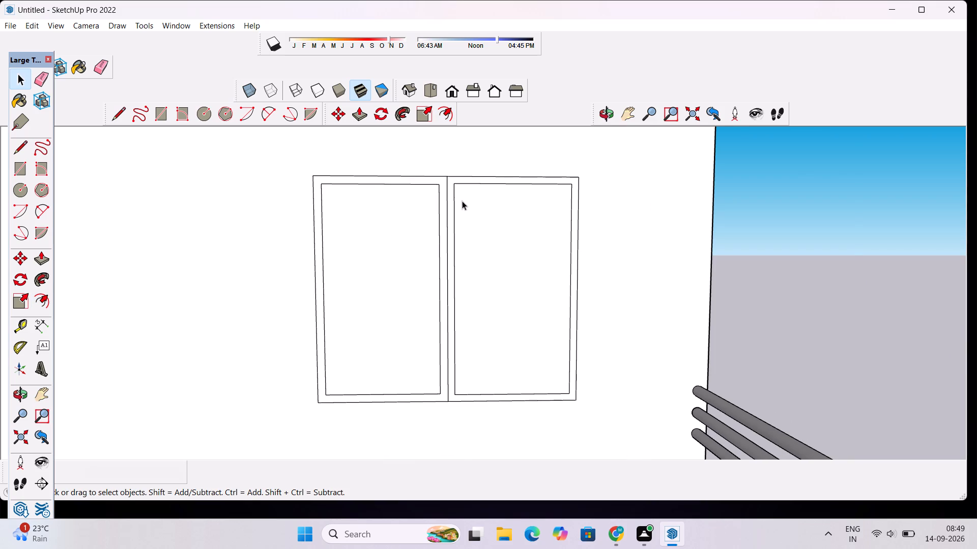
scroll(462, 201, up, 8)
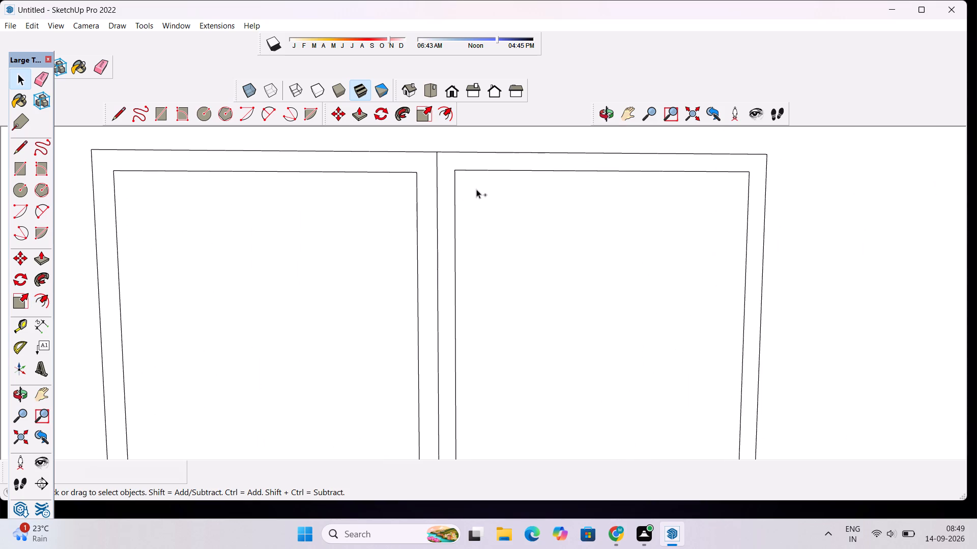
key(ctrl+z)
Offset the outline of the balcony window's outer pane 3" inward, aligned with the neighbouring pane's inner corner.
text(of)
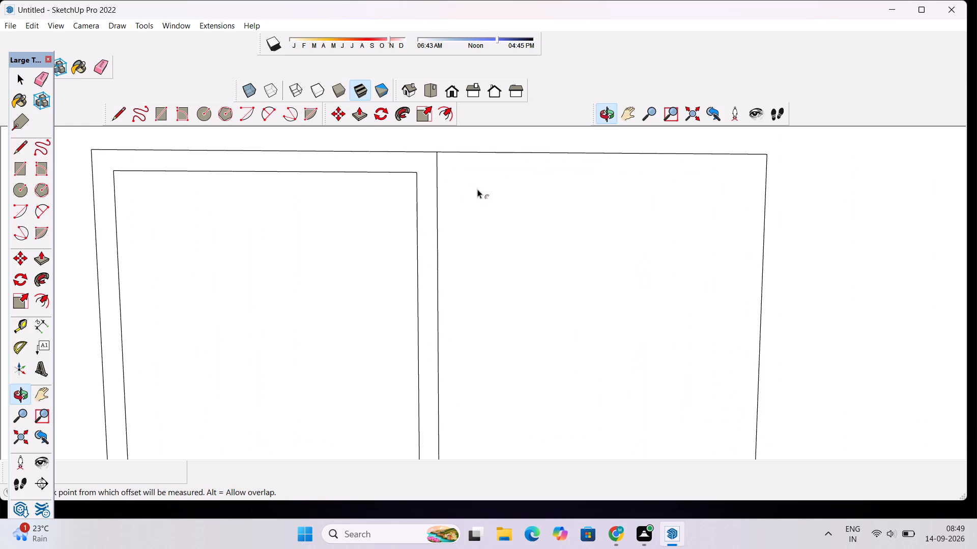
click(500, 154)
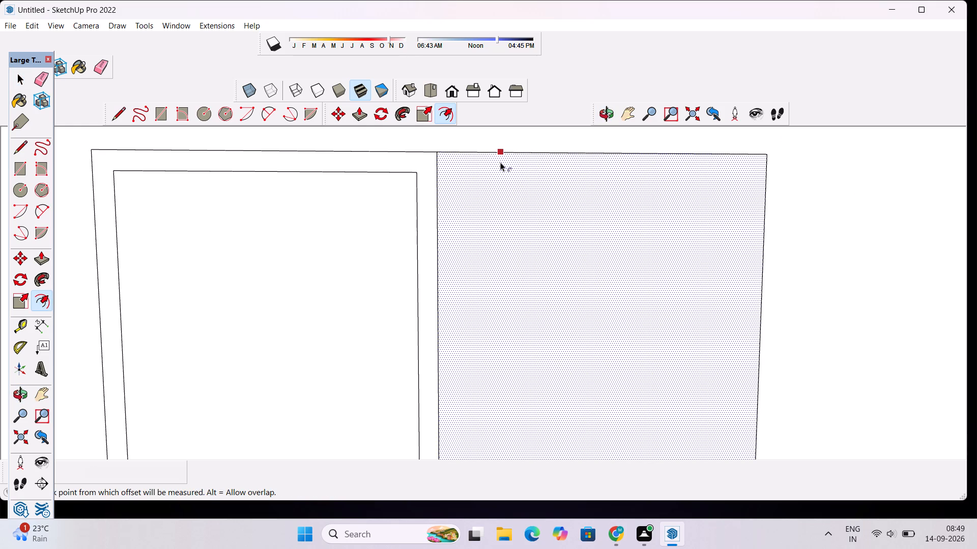
click(500, 162)
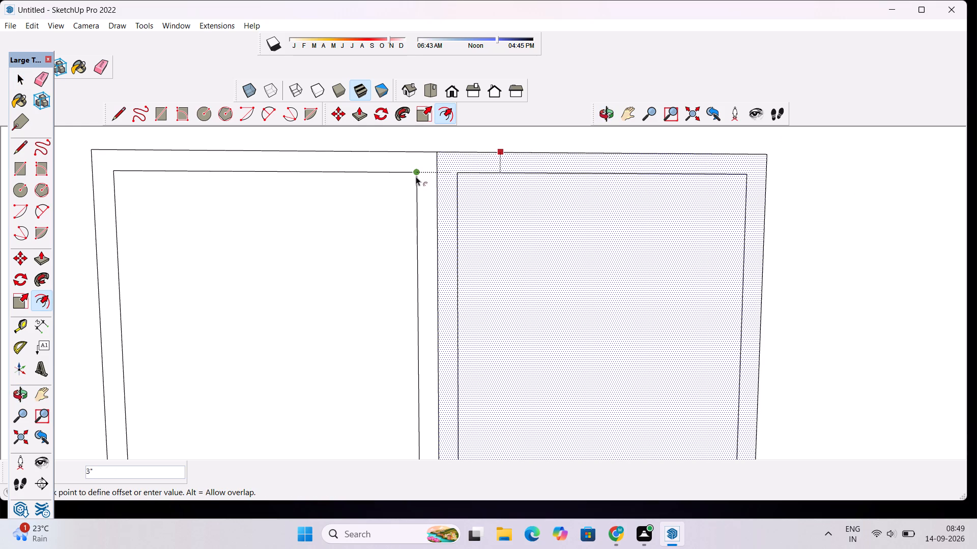
click(416, 174)
scroll(432, 160, down, 4)
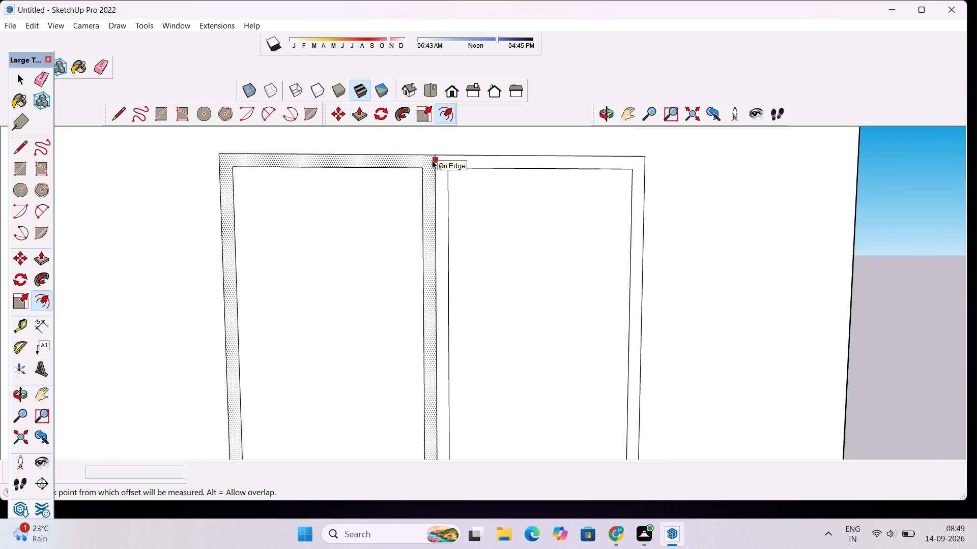
scroll(432, 160, down, 6)
key(space)
Pull the frame strip around the balcony window's outer pane out 2" from the wall.
scroll(562, 210, up, 1)
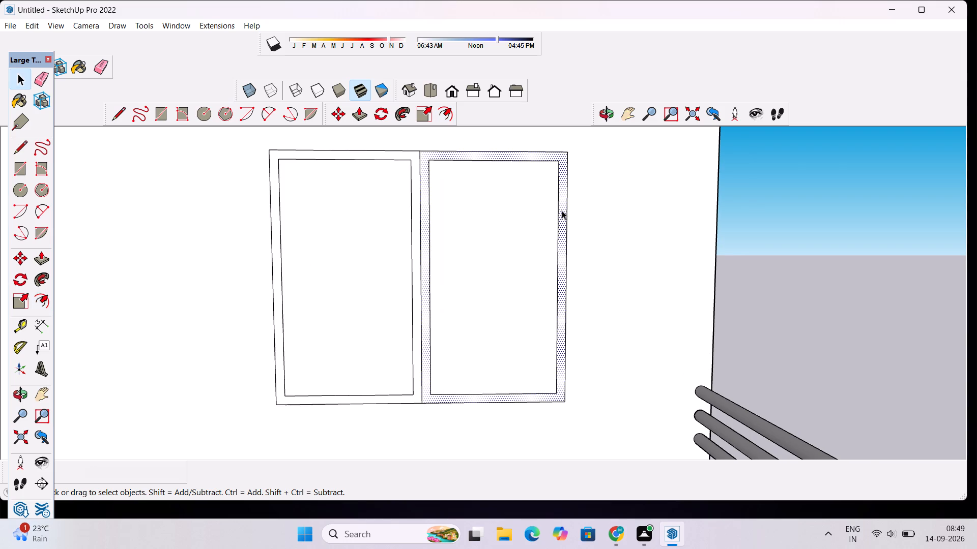
key(p)
click(562, 210)
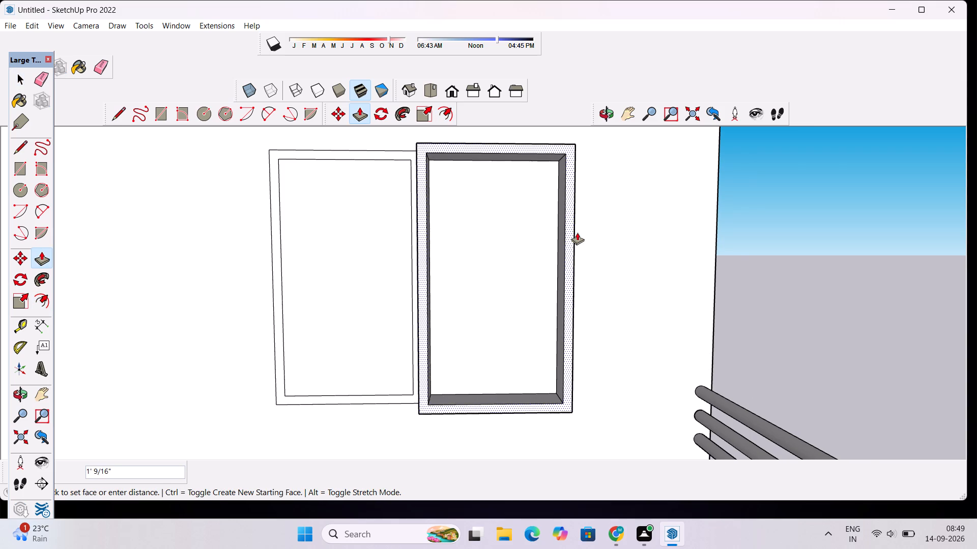
text(2")
key(Return)
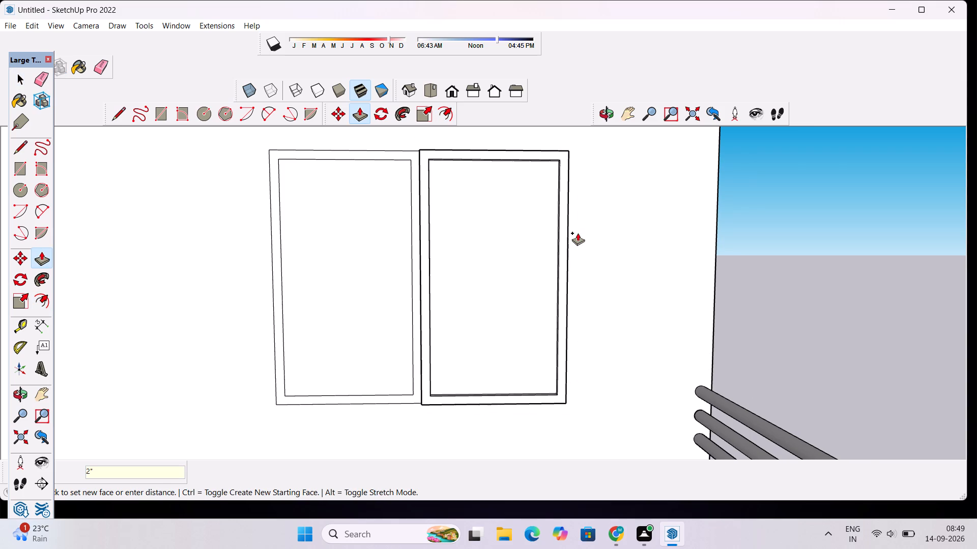
Pull the frame strip around the balcony window's pane nearest the tower out 2", flush with the neighbouring frame.
click(406, 152)
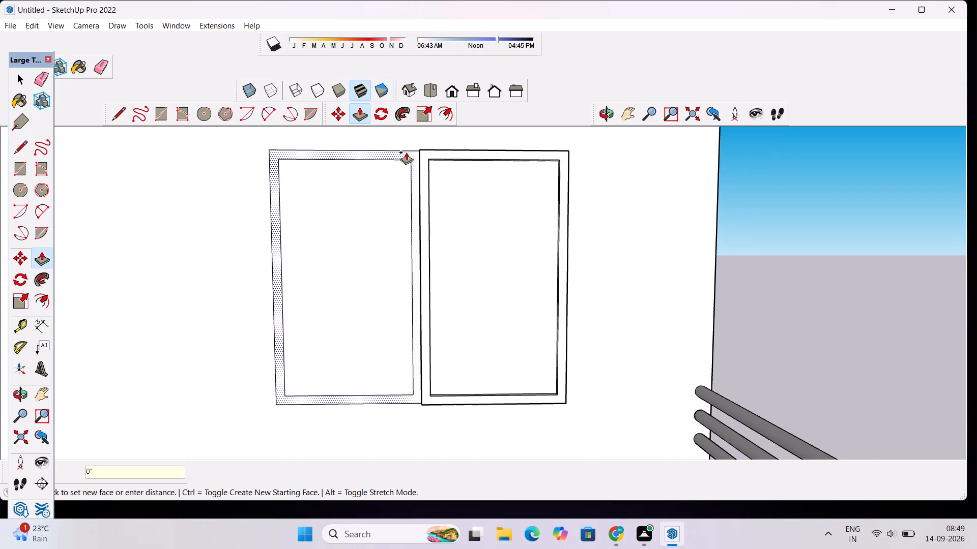
click(441, 152)
scroll(442, 152, down, 12)
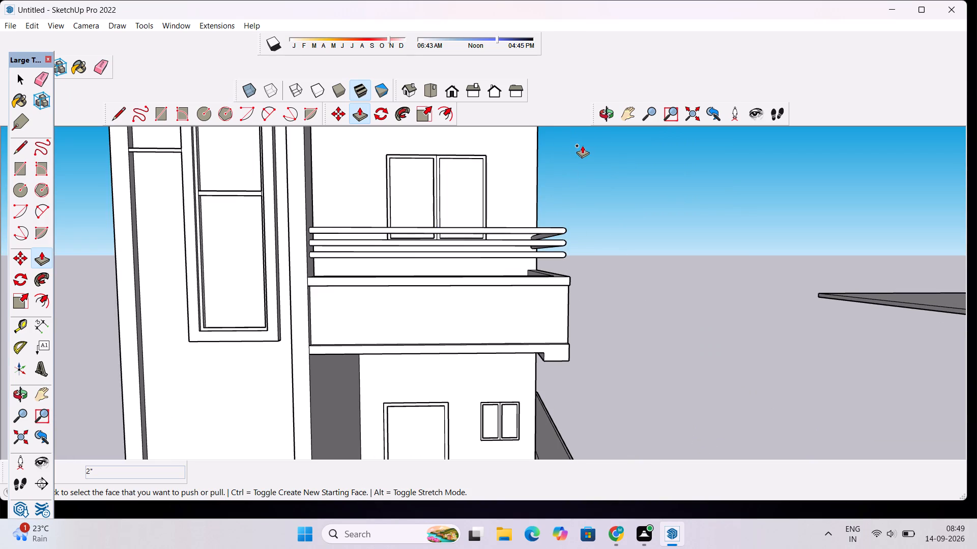
Examine the house front from the side, at a distance and from below.
click(610, 115)
drag(649, 223, 479, 246)
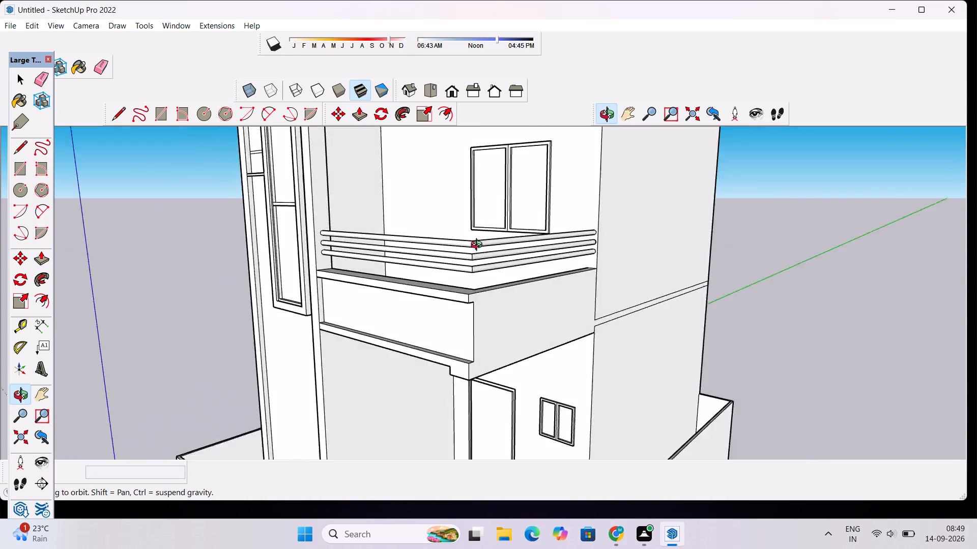
drag(479, 246, 628, 225)
scroll(628, 225, down, 10)
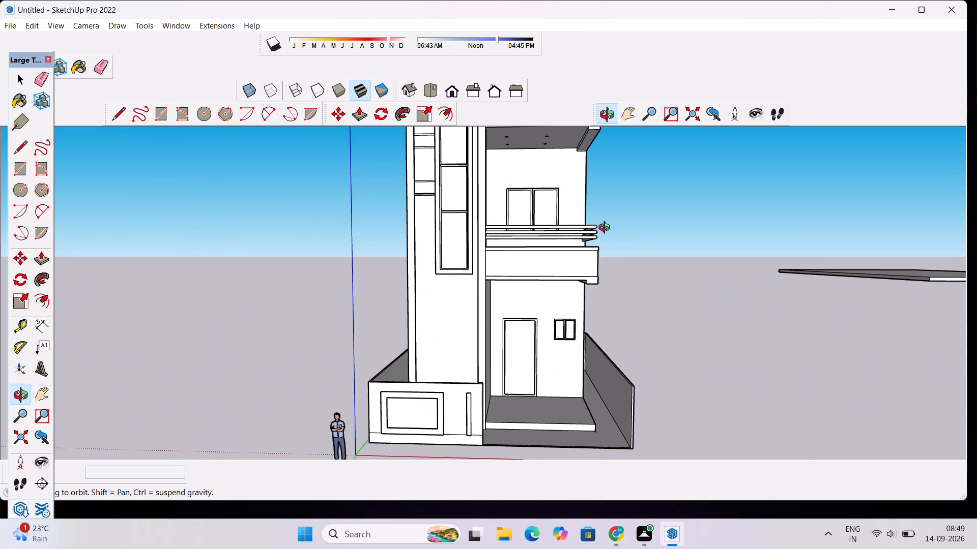
scroll(568, 255, down, 3)
scroll(539, 259, up, 2)
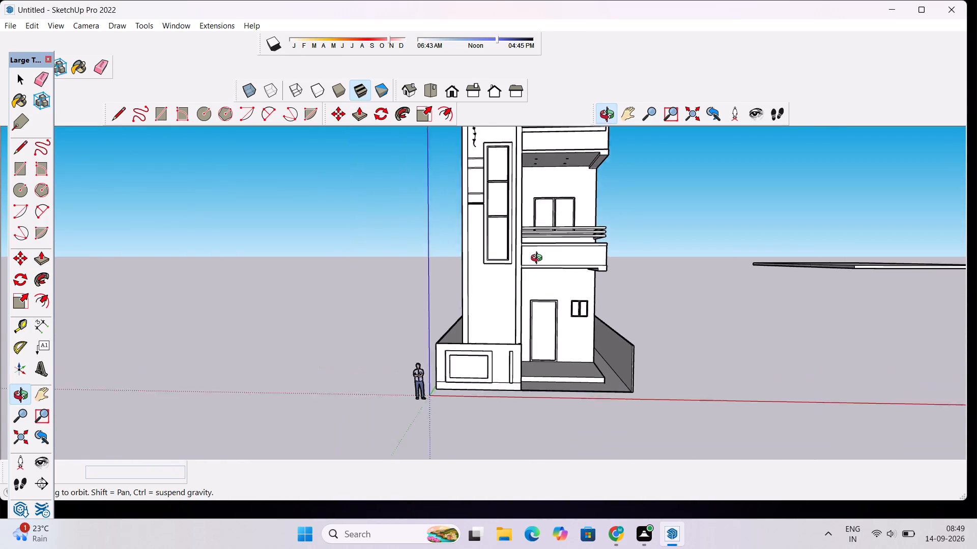
scroll(539, 259, up, 3)
drag(539, 254, 548, 203)
scroll(544, 199, down, 4)
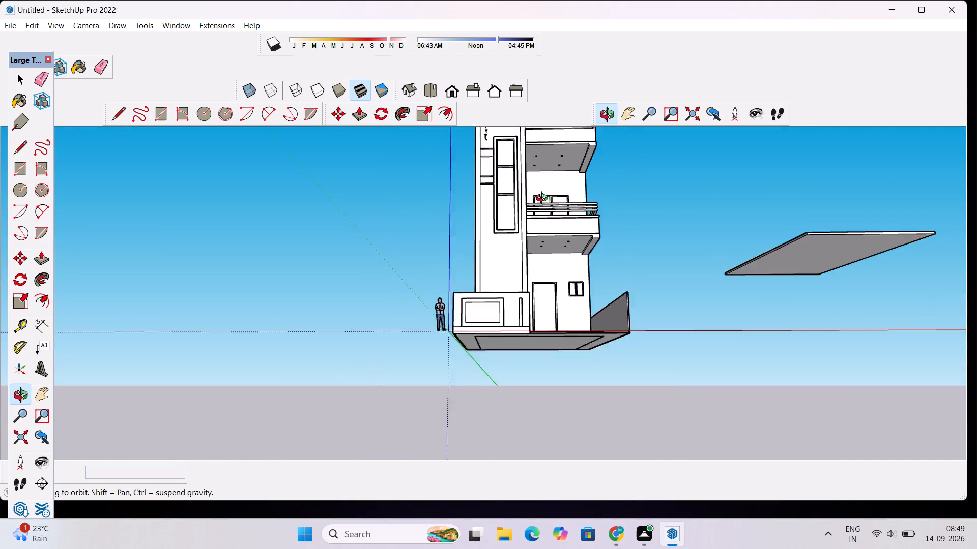
scroll(544, 199, down, 1)
Place a horizontal guide 4" below the top edge of the front boundary wall.
scroll(470, 245, up, 4)
drag(476, 278, 479, 307)
scroll(521, 342, up, 5)
drag(524, 334, 504, 357)
scroll(427, 320, up, 4)
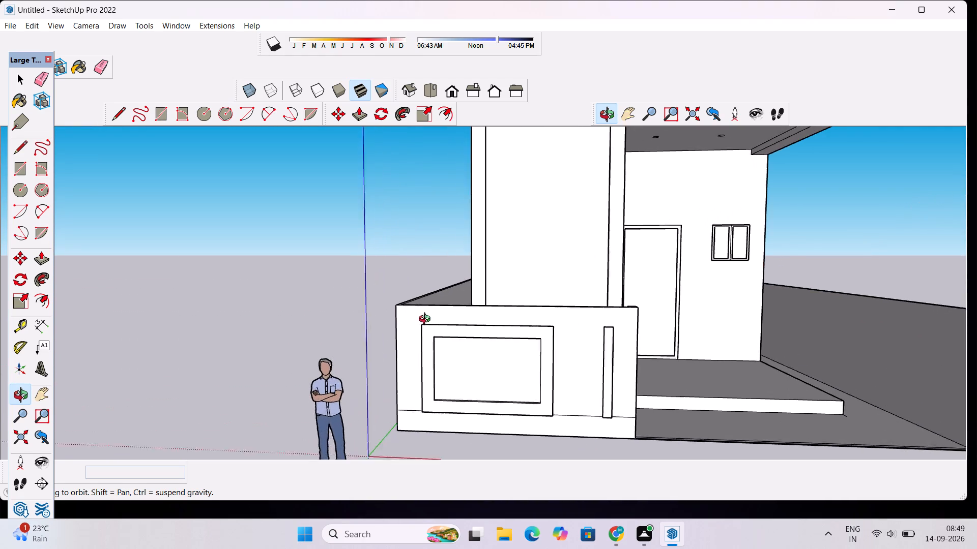
scroll(427, 320, up, 1)
drag(427, 317, 423, 325)
scroll(385, 325, up, 5)
key(t)
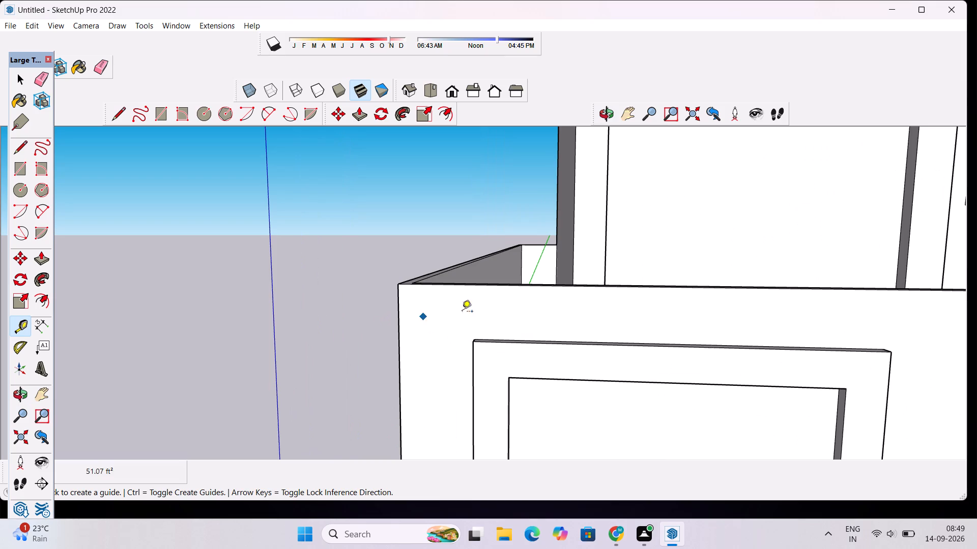
click(655, 289)
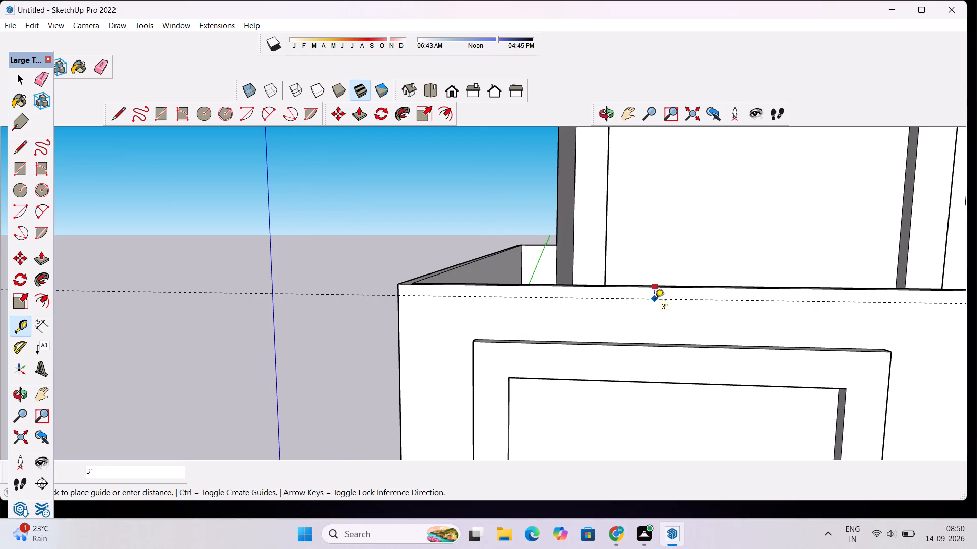
text(4")
key(Return)
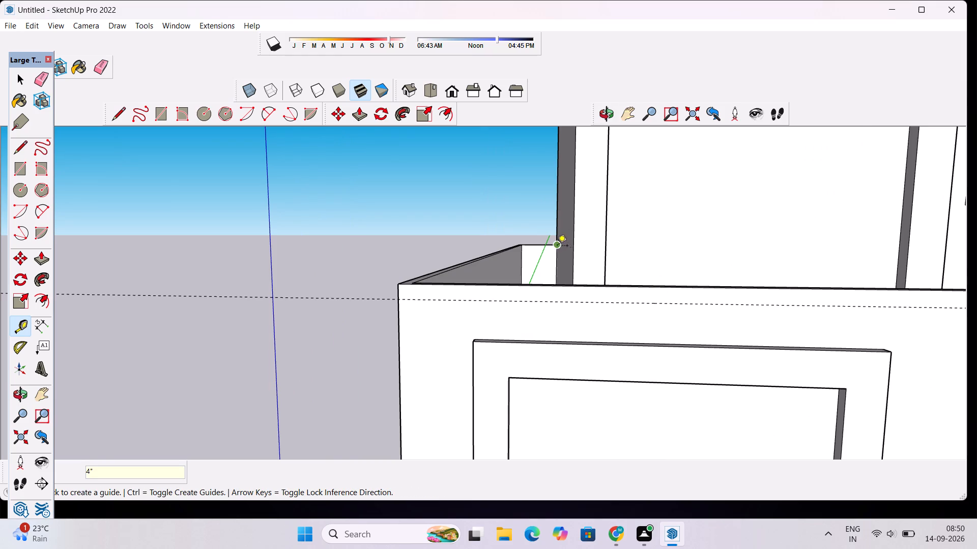
Place a vertical guide 4.5" in from the front boundary wall's end edge beside the porch.
scroll(557, 247, down, 9)
scroll(675, 264, up, 4)
scroll(628, 268, up, 4)
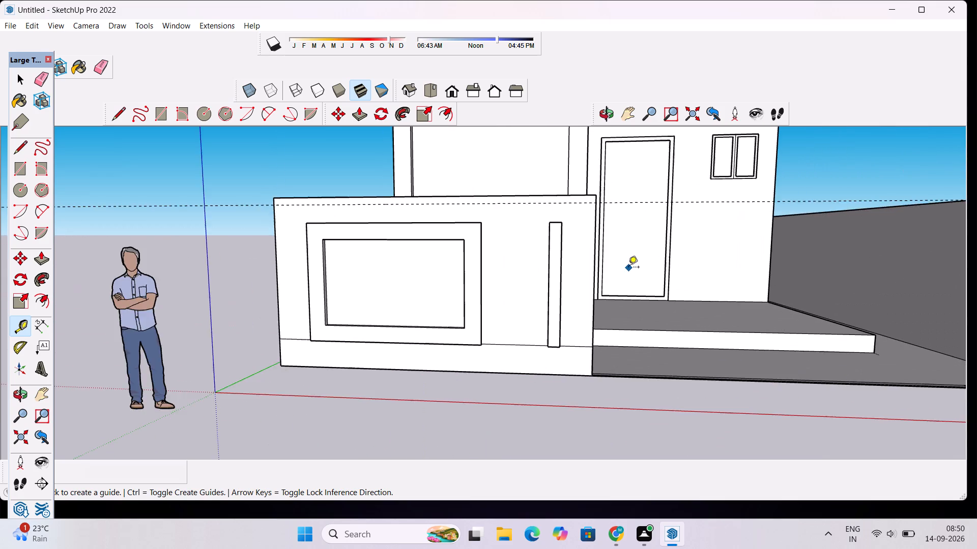
scroll(614, 258, up, 4)
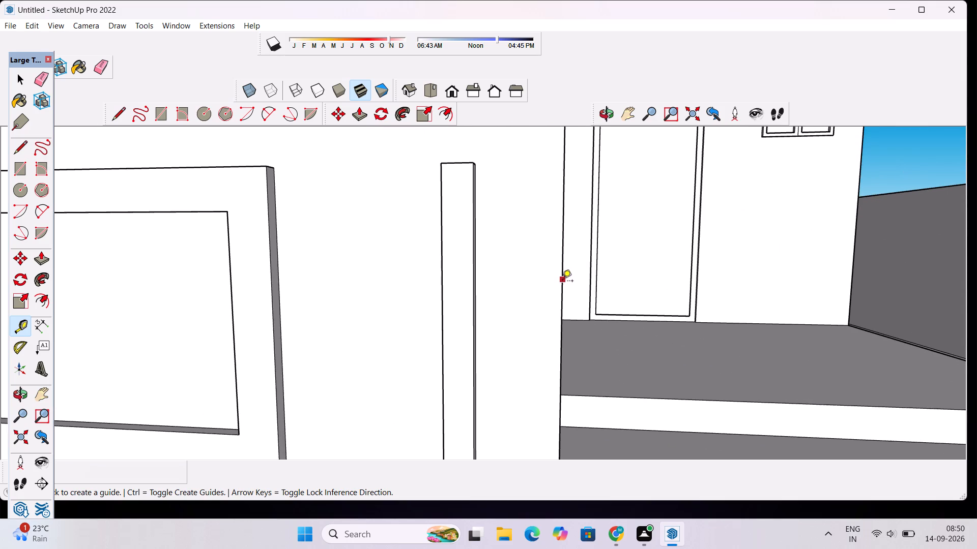
click(562, 285)
key(4)
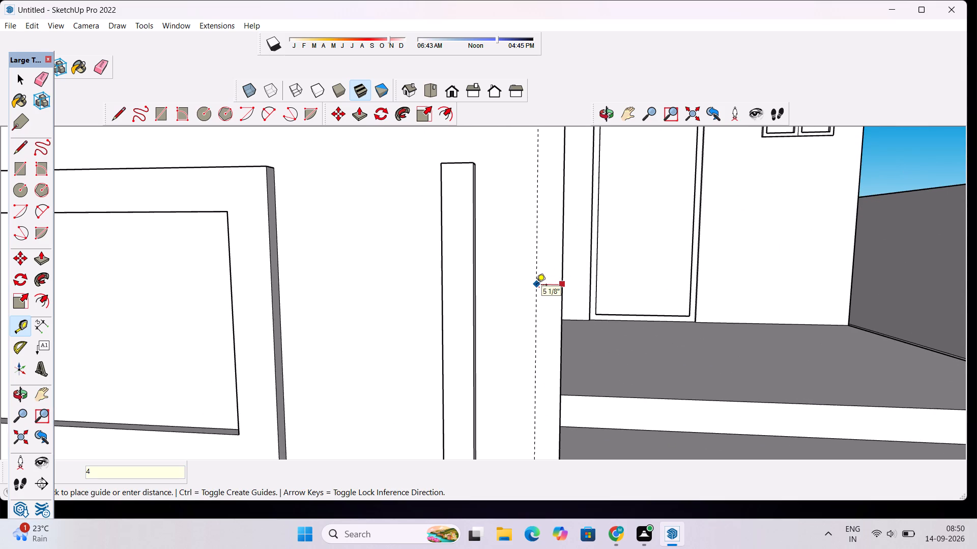
key(Return)
key(period)
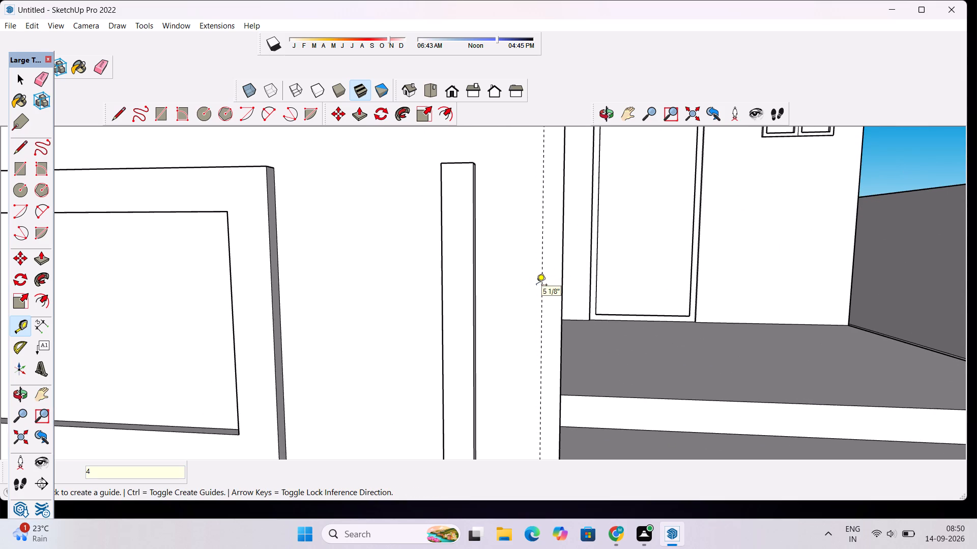
key(BackSpace)
text(4.5")
key(Return)
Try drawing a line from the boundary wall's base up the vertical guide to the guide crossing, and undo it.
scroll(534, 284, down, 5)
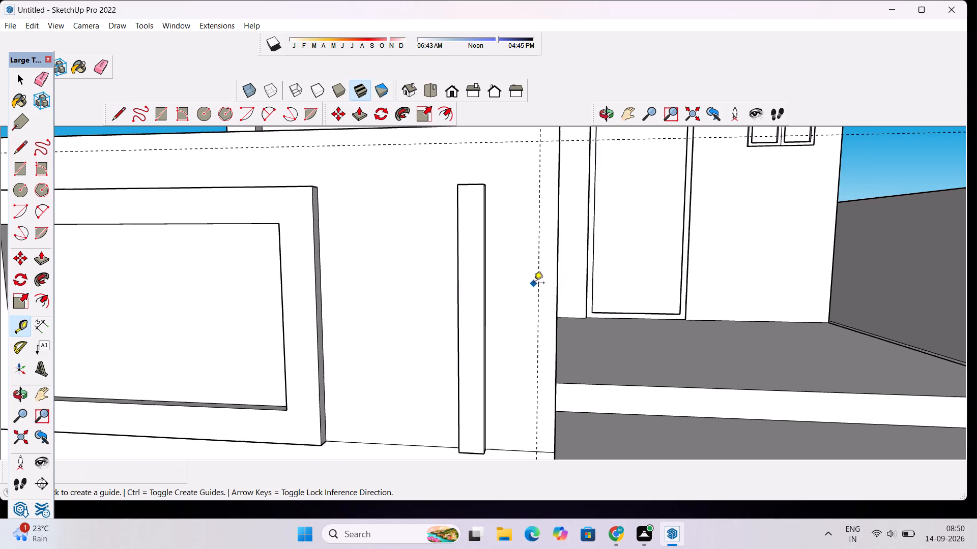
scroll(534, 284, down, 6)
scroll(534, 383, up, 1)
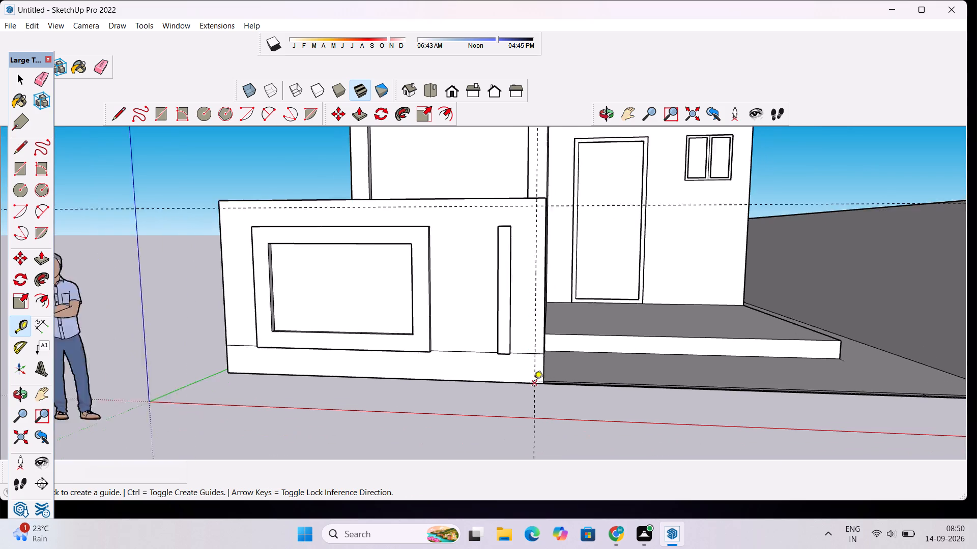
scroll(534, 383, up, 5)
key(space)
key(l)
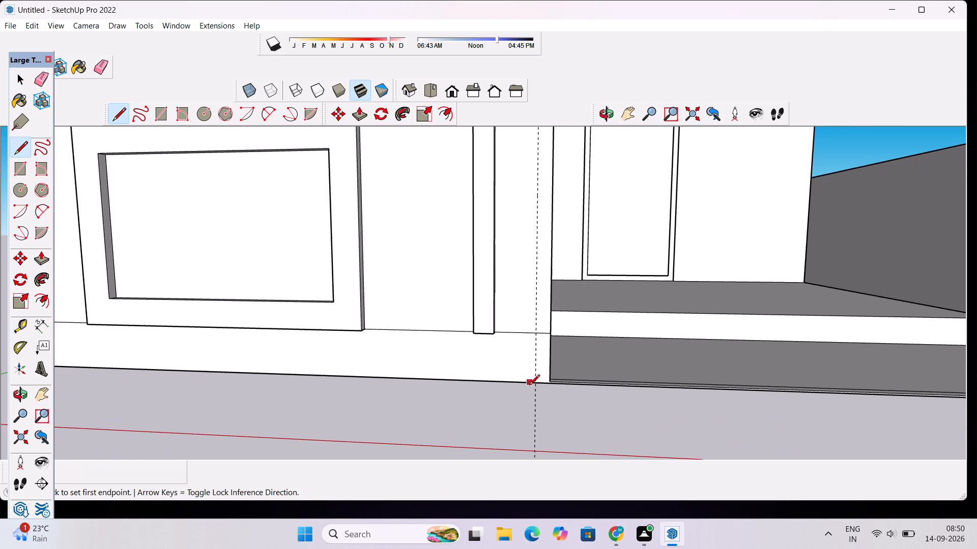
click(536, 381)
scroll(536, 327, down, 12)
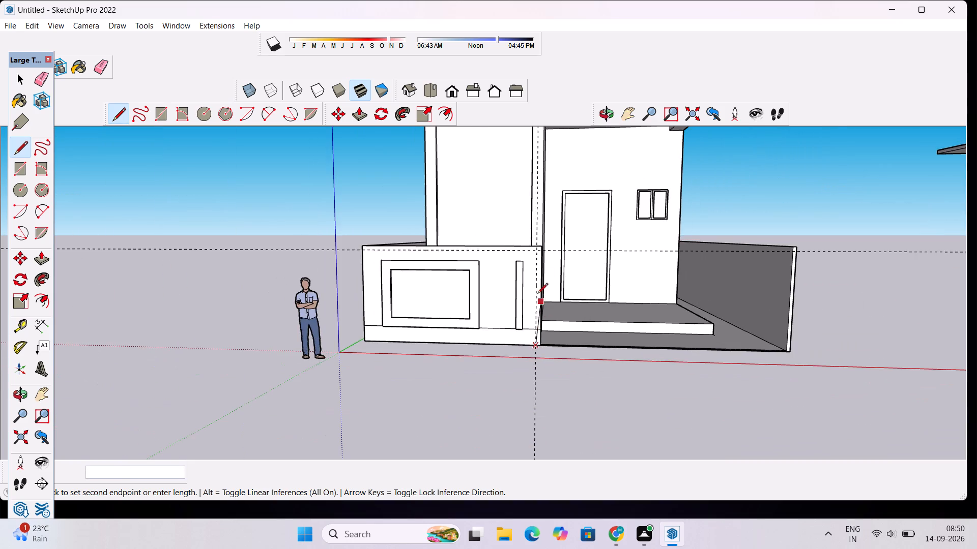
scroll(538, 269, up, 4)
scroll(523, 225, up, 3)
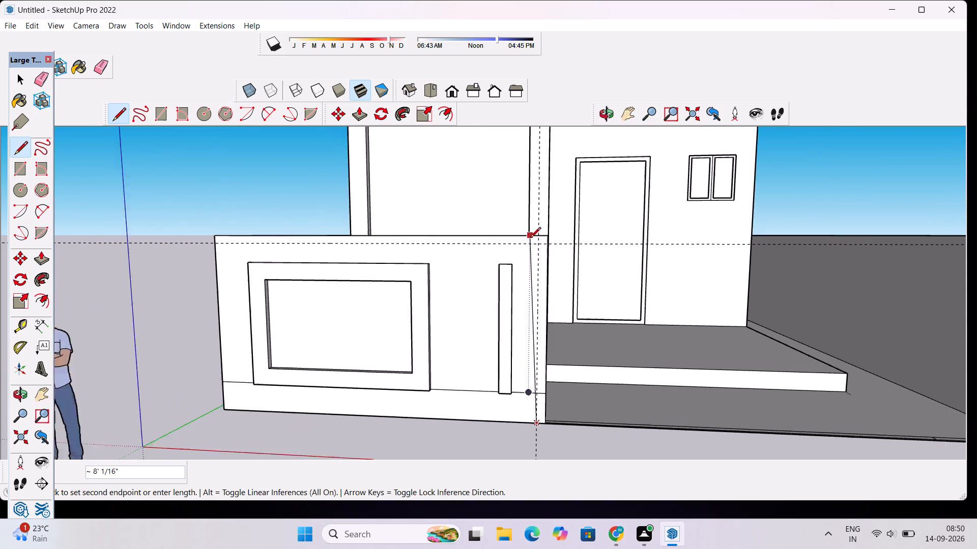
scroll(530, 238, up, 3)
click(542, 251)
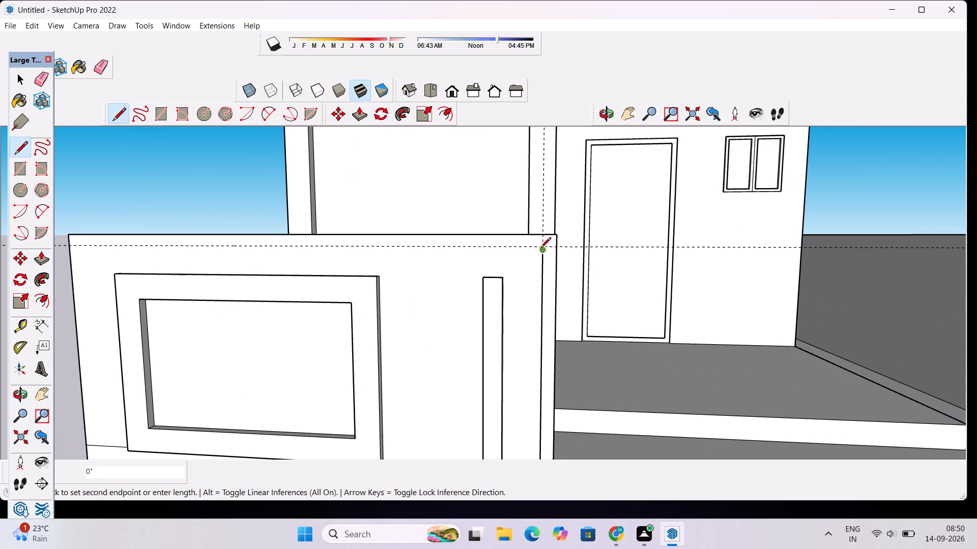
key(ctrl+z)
Draw an L-shaped line along the guides, 7' 8" up from the boundary wall's base and 14' 4 1/2" across to its far edge.
scroll(547, 231, down, 6)
scroll(550, 219, up, 1)
scroll(545, 389, up, 3)
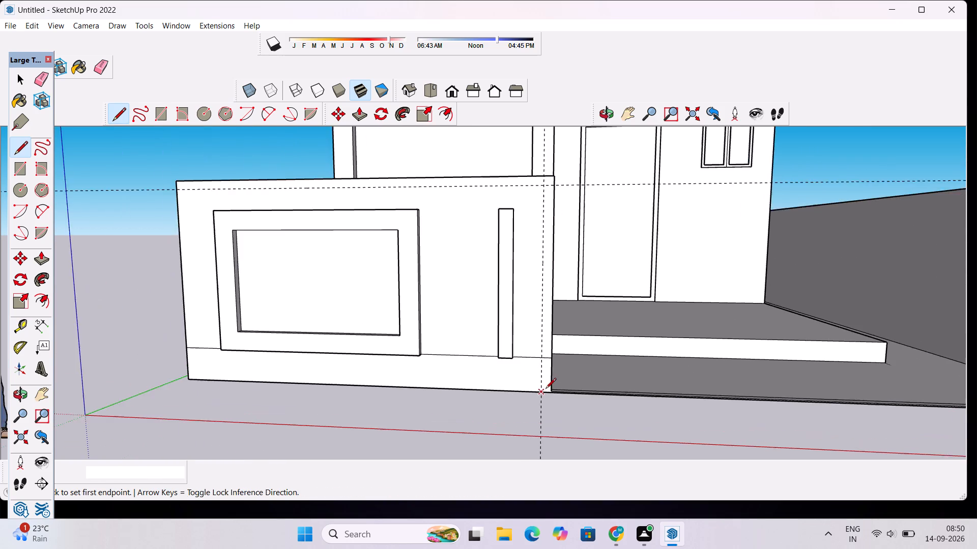
scroll(545, 389, up, 3)
click(542, 394)
scroll(550, 347, down, 2)
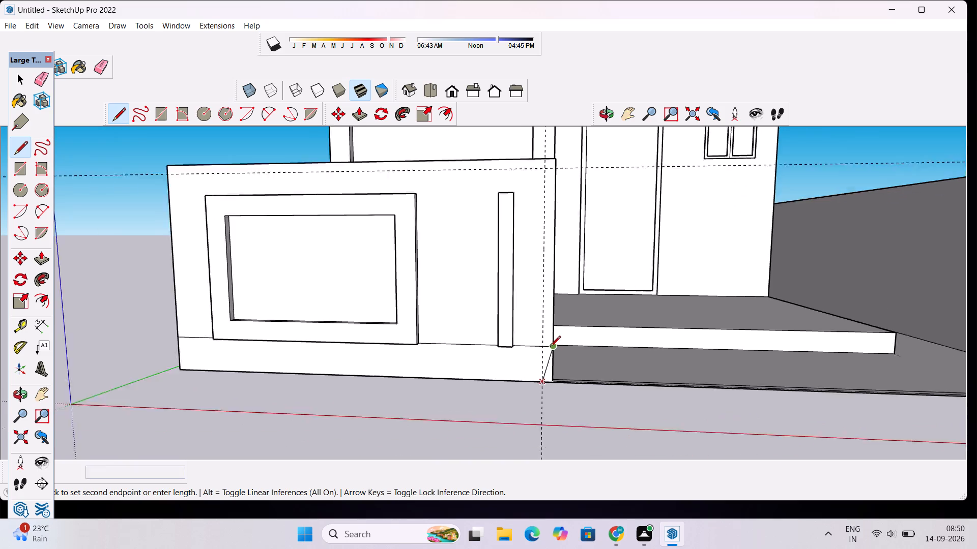
scroll(550, 347, down, 6)
scroll(541, 245, up, 8)
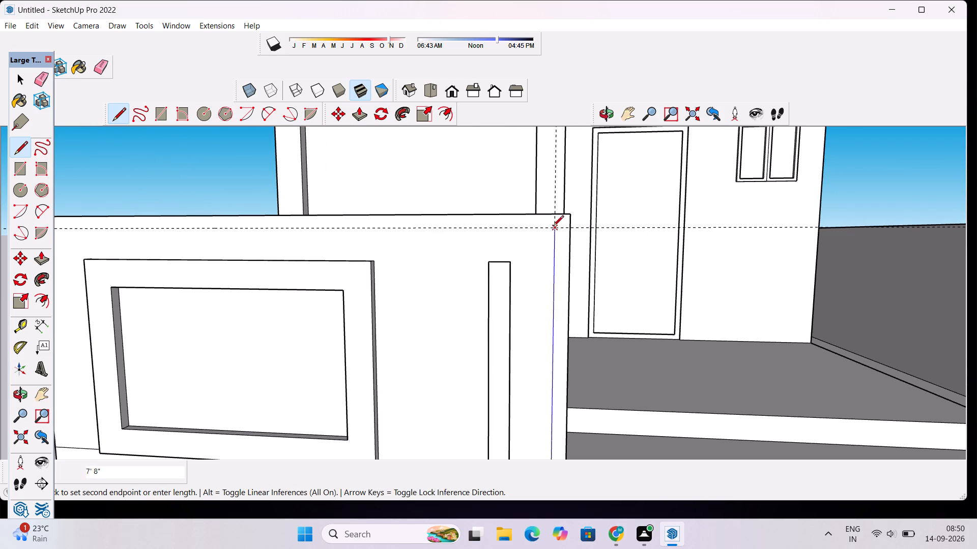
click(553, 227)
scroll(461, 227, down, 8)
scroll(233, 233, up, 9)
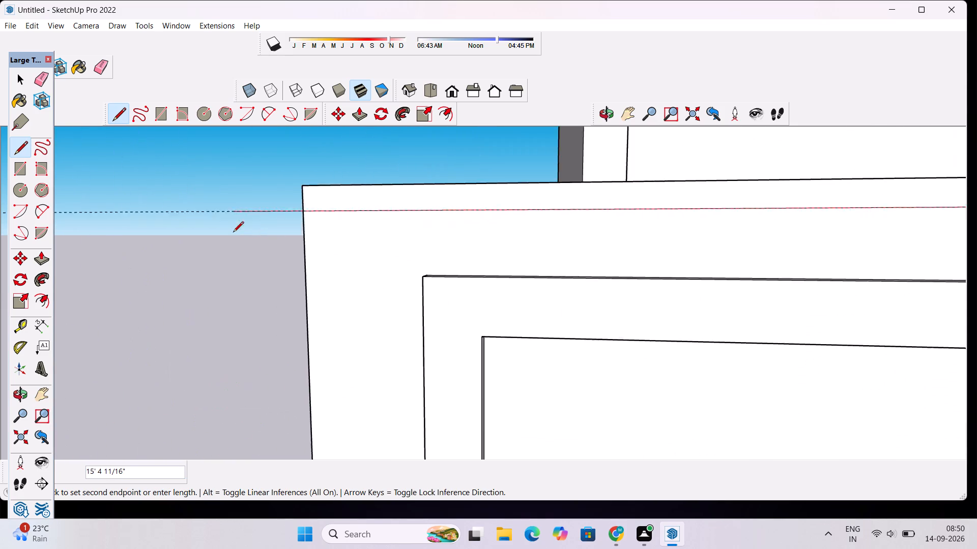
click(333, 201)
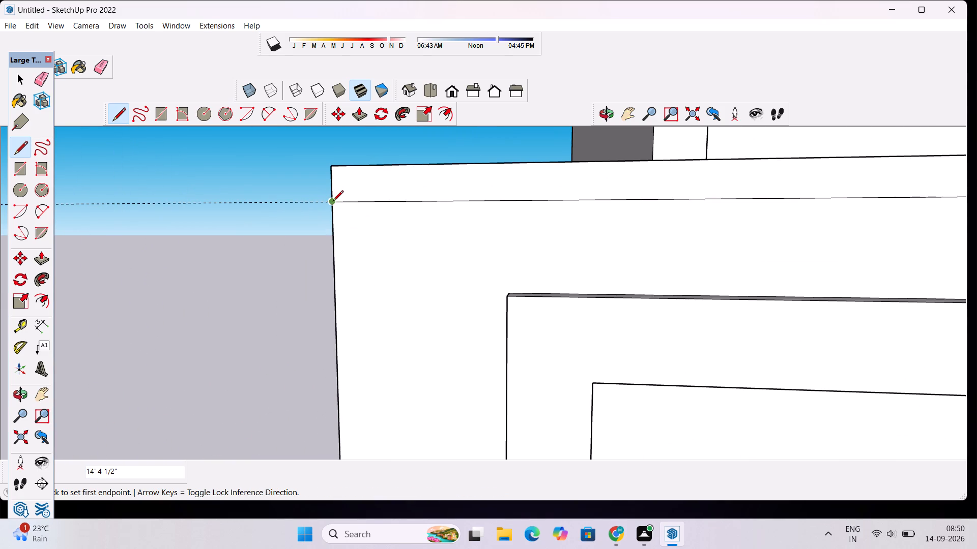
Erase the horizontal and vertical guides from the front boundary wall.
scroll(333, 202, down, 20)
scroll(333, 202, down, 2)
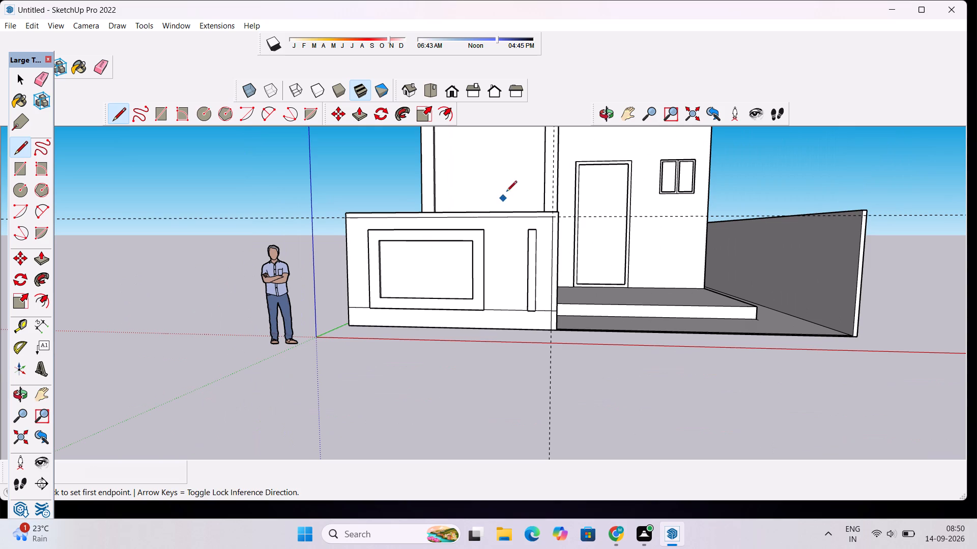
scroll(603, 192, up, 4)
scroll(605, 194, down, 5)
key(space)
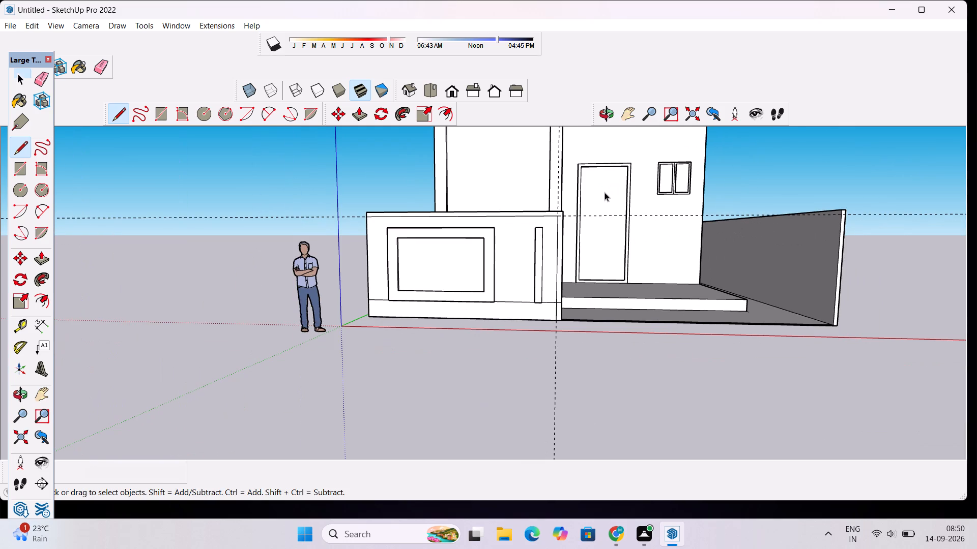
key(e)
drag(148, 197, 158, 222)
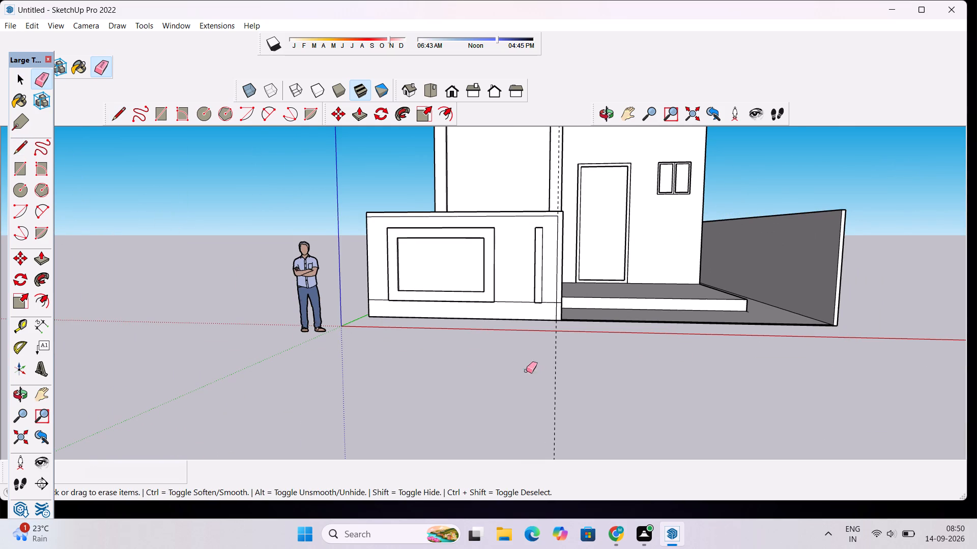
drag(578, 363, 541, 390)
Erase the short plinth line segment crossing the vertical border strip at the boundary wall's porch end.
scroll(536, 385, down, 5)
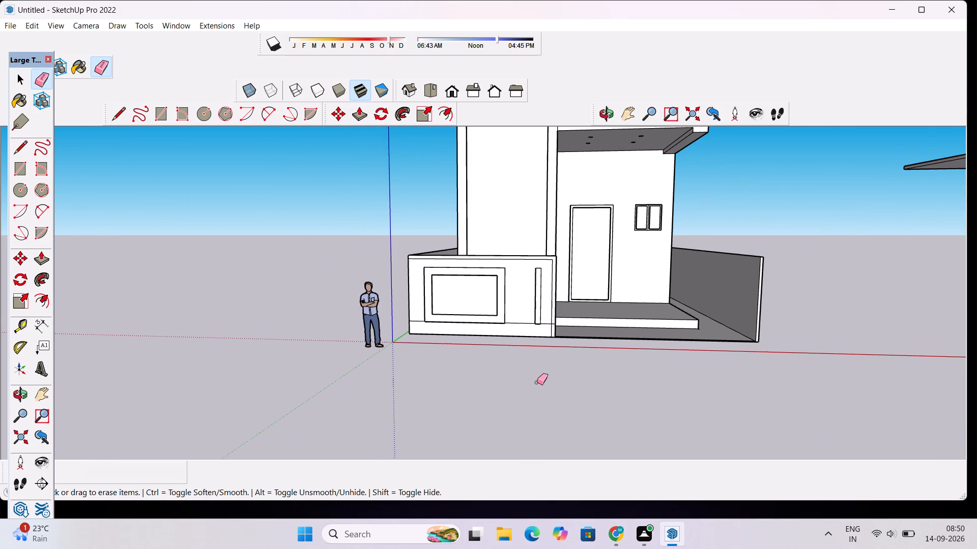
scroll(537, 381, down, 2)
scroll(559, 318, up, 11)
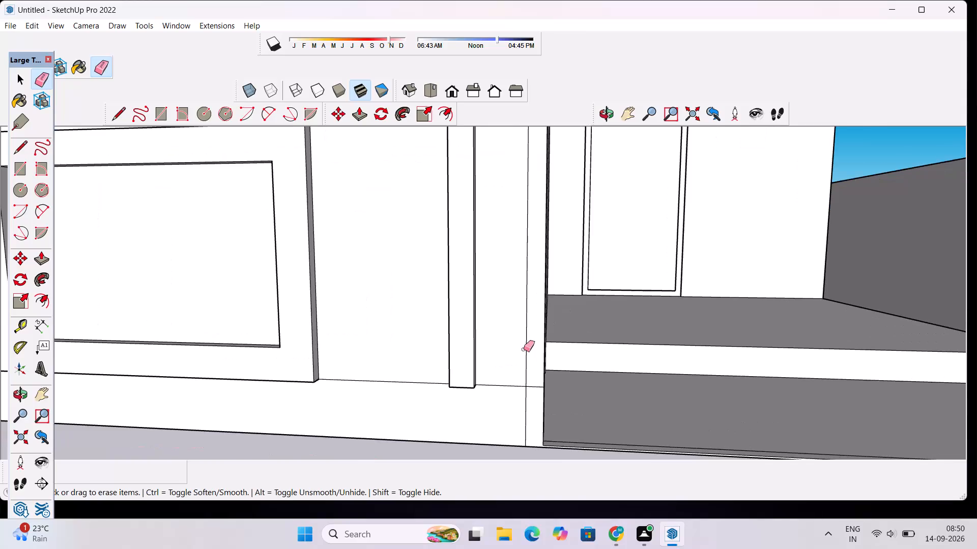
scroll(524, 349, up, 5)
drag(538, 409, 539, 415)
Pull the boundary wall's L-shaped border strip out 3", aligned with the narrow vertical bar's edge.
key(space)
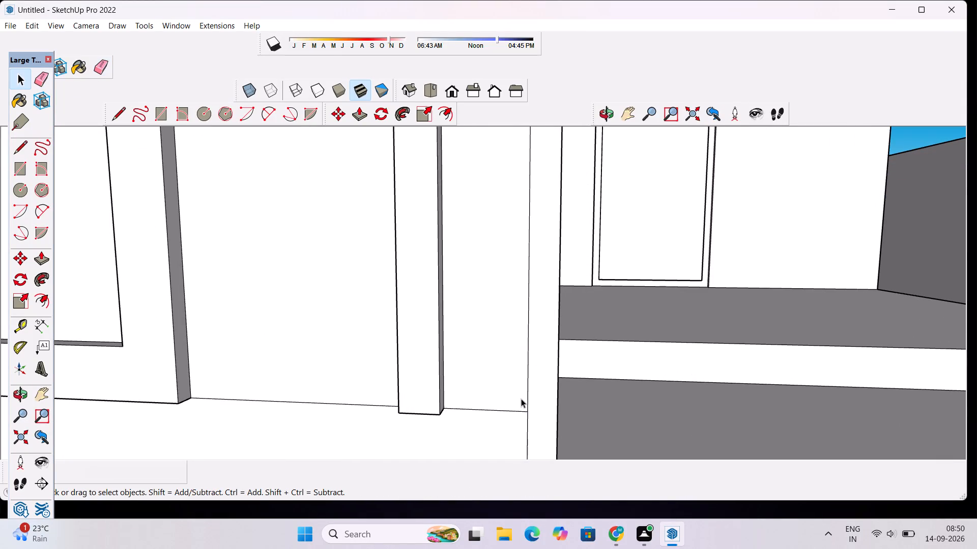
click(544, 386)
key(p)
click(544, 386)
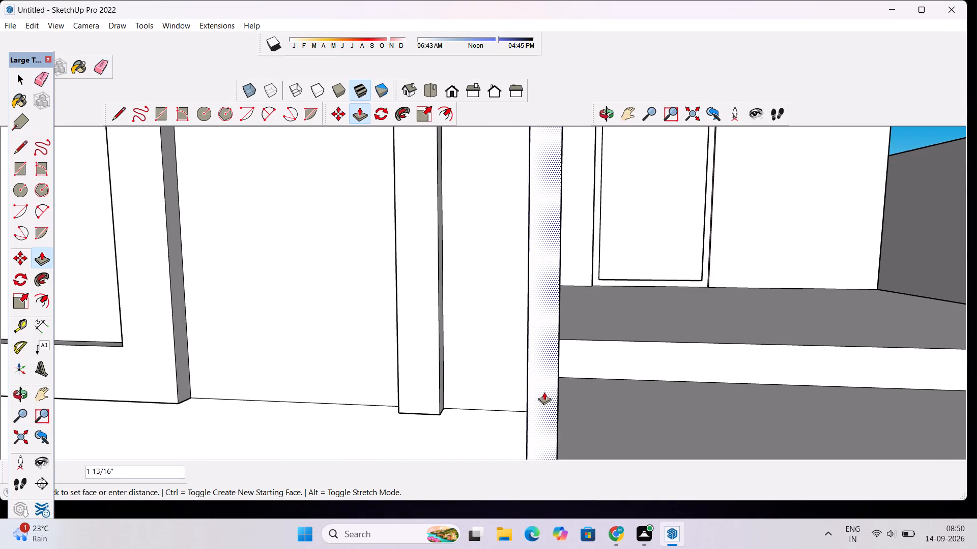
scroll(538, 395, down, 4)
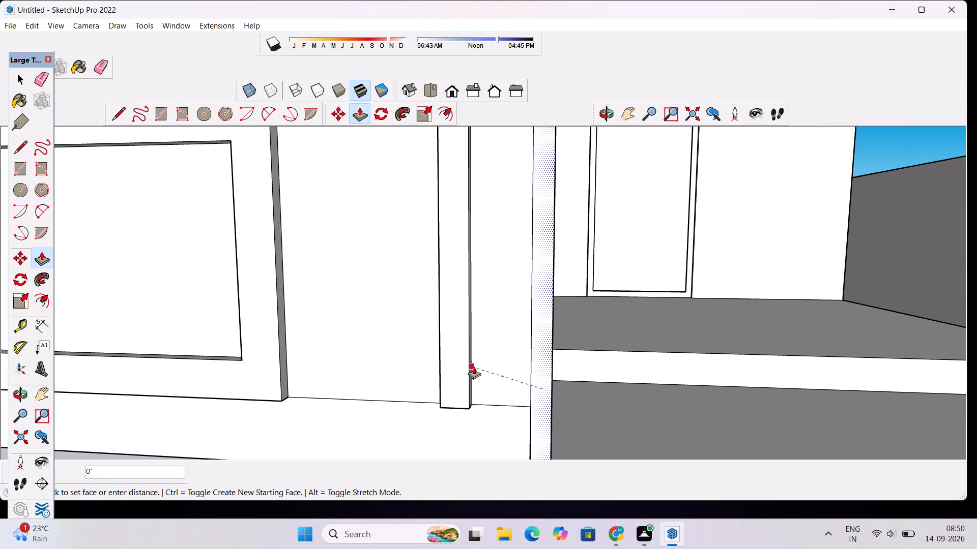
click(472, 365)
scroll(470, 349, down, 16)
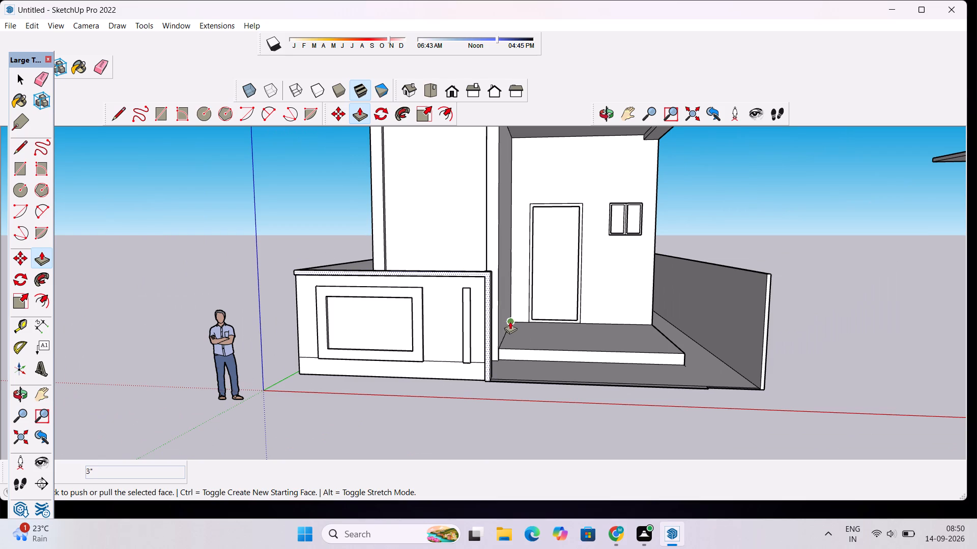
scroll(536, 396, up, 1)
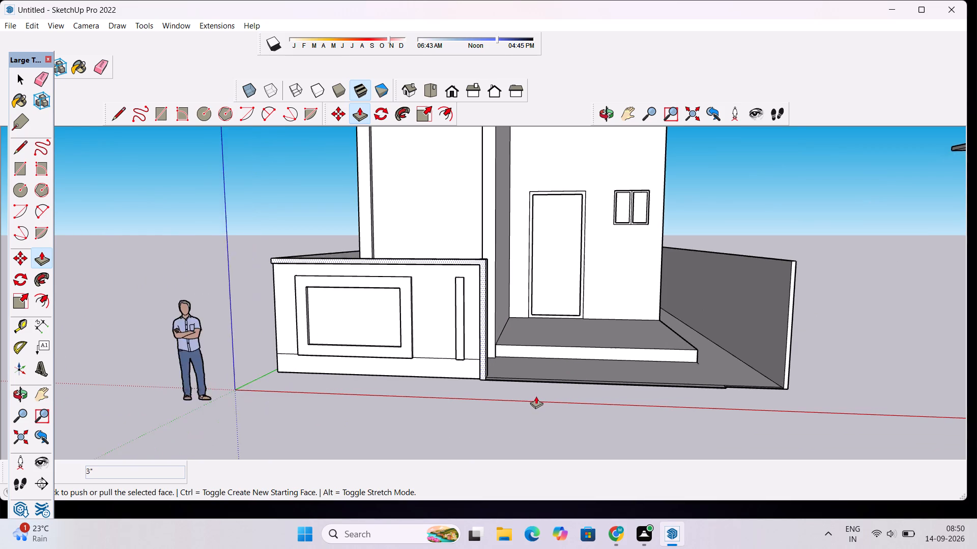
Extend the end face of the porch floor's projecting front strip 3' 5 5/8" towards the side boundary wall.
scroll(536, 396, up, 1)
click(608, 115)
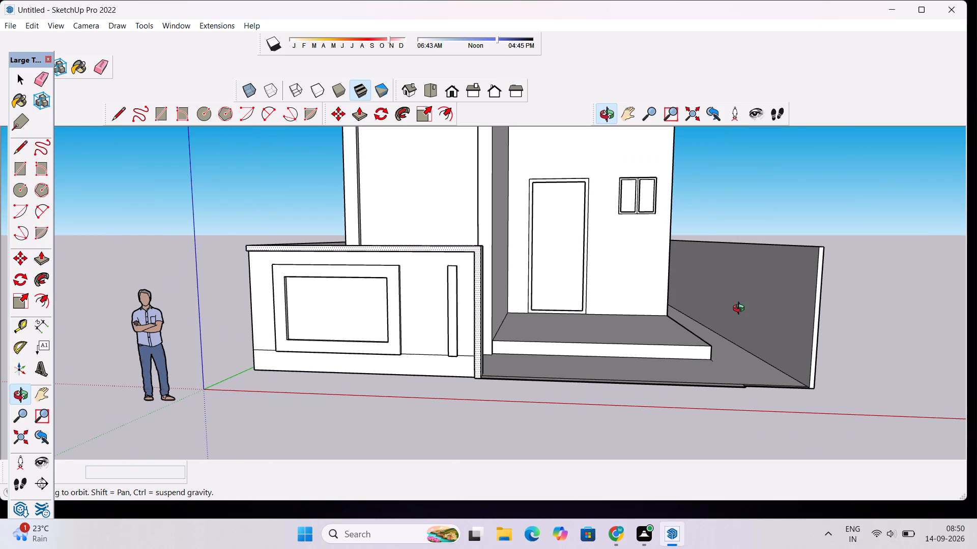
drag(742, 310, 699, 270)
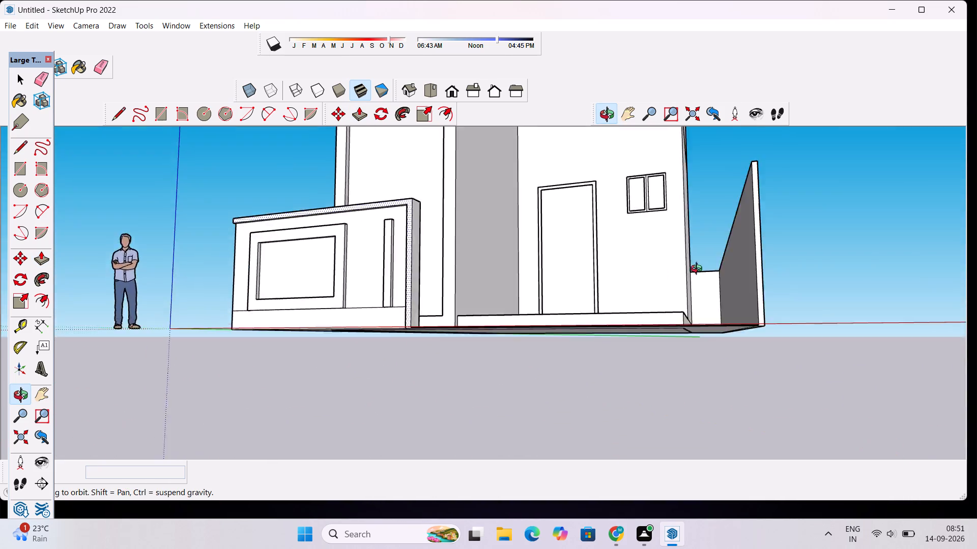
drag(699, 270, 844, 336)
scroll(803, 338, down, 6)
scroll(835, 371, up, 6)
drag(836, 376, 775, 326)
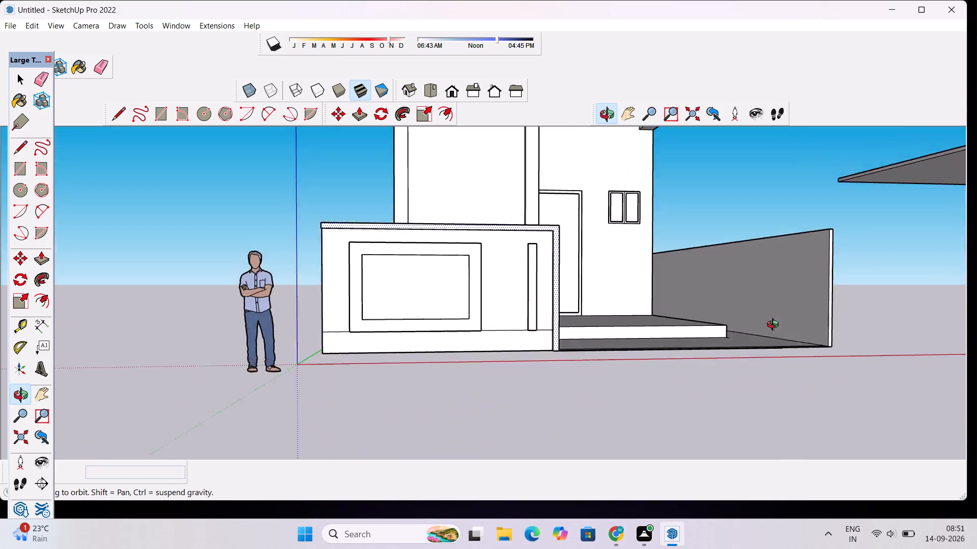
drag(775, 326, 753, 301)
scroll(830, 349, up, 6)
drag(793, 302, 779, 385)
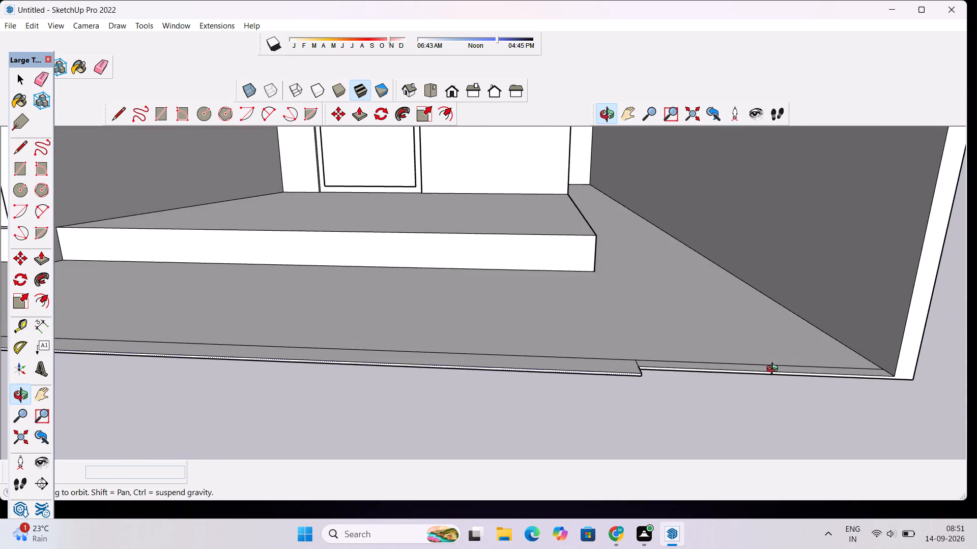
scroll(774, 370, down, 5)
drag(789, 365, 634, 371)
scroll(595, 372, up, 4)
drag(583, 401, 571, 403)
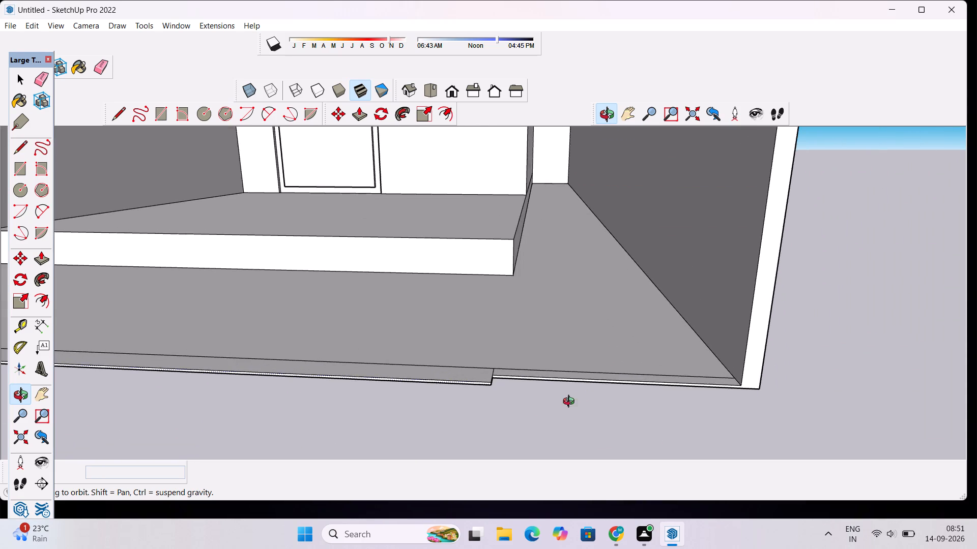
drag(571, 403, 532, 406)
scroll(474, 394, up, 6)
key(p)
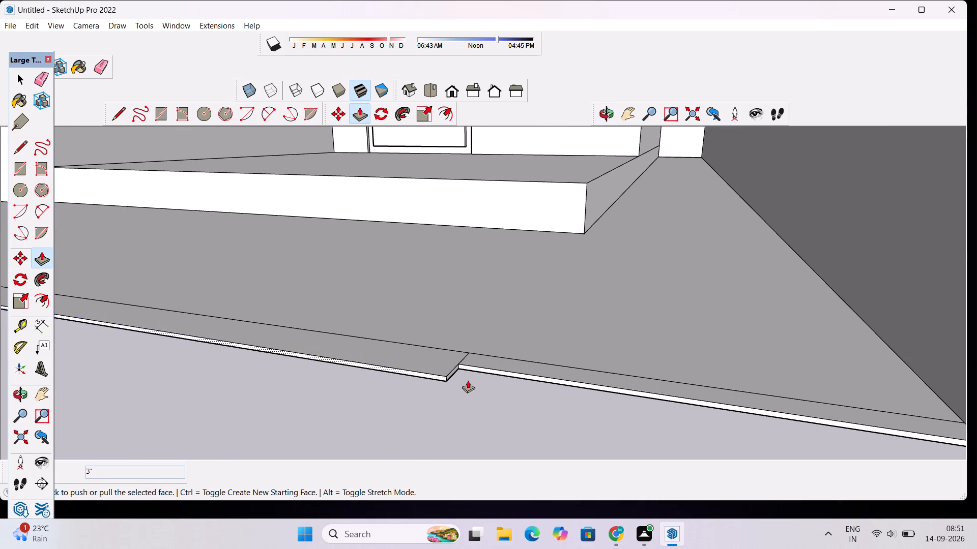
key(space)
scroll(453, 370, up, 4)
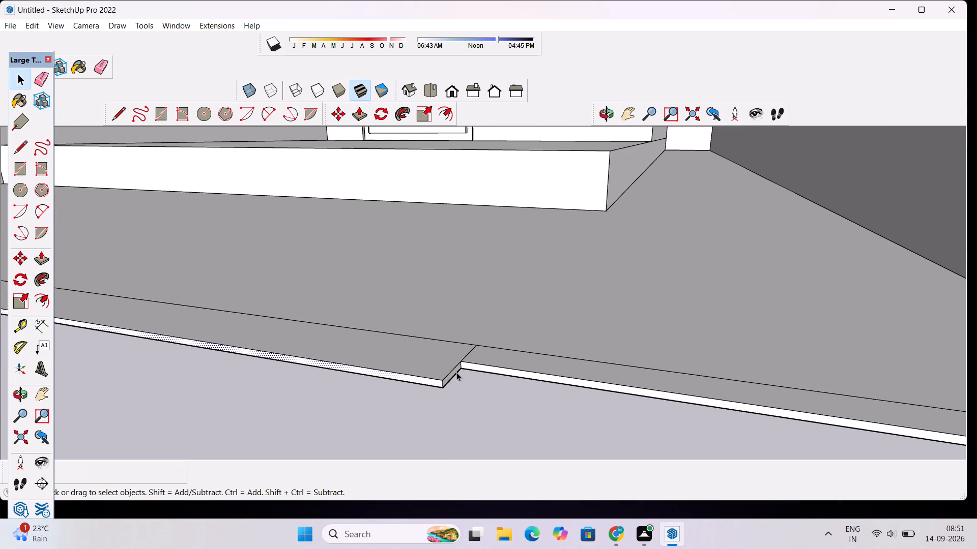
click(456, 372)
scroll(455, 369, up, 3)
click(456, 372)
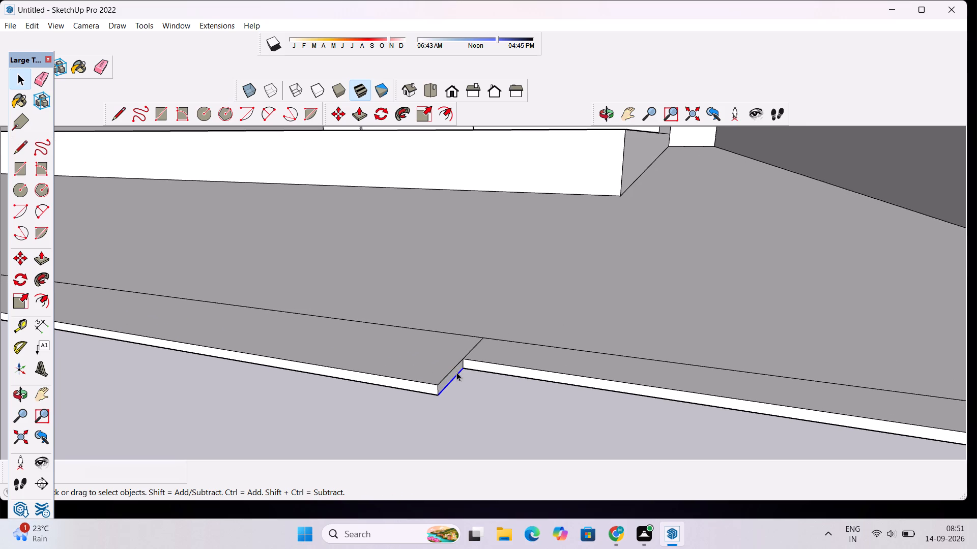
click(454, 370)
click(454, 372)
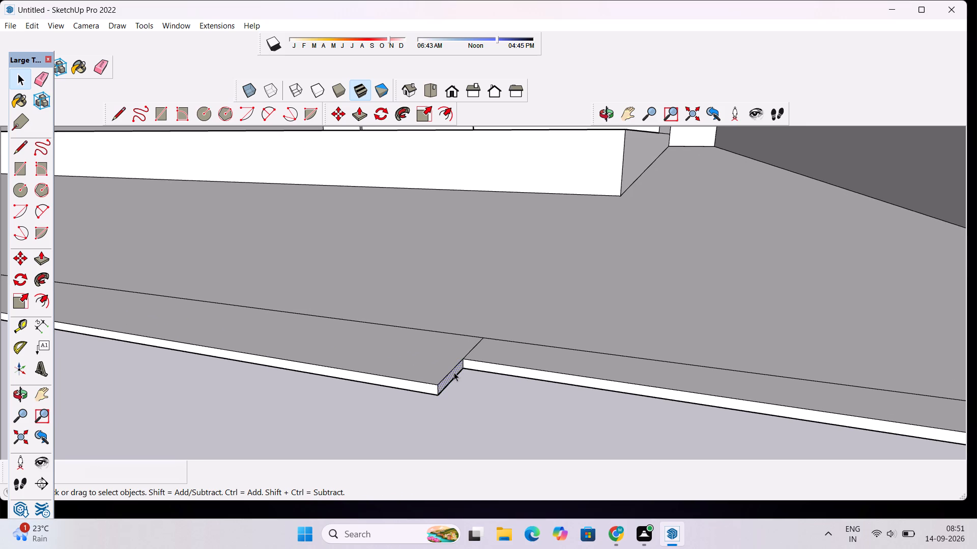
key(p)
click(454, 372)
scroll(484, 371, down, 14)
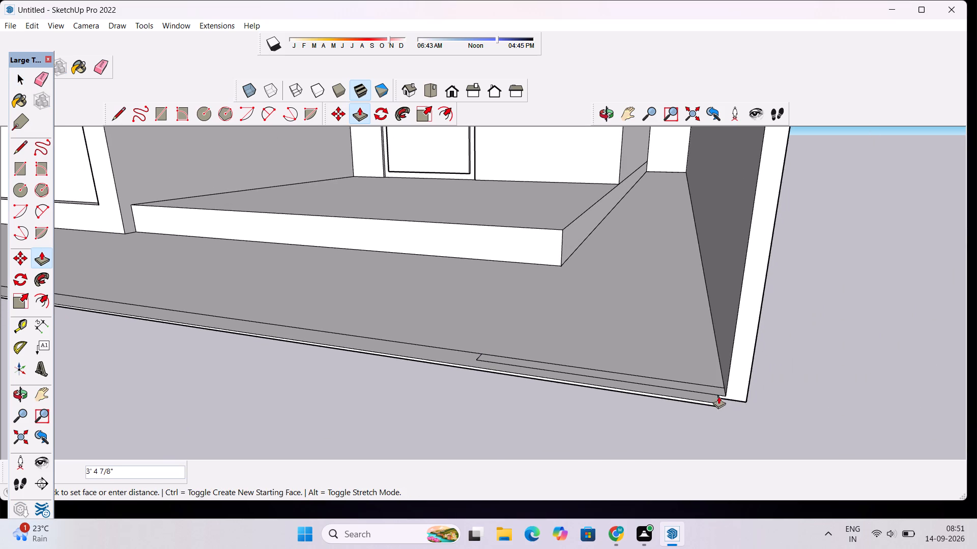
scroll(739, 402, up, 4)
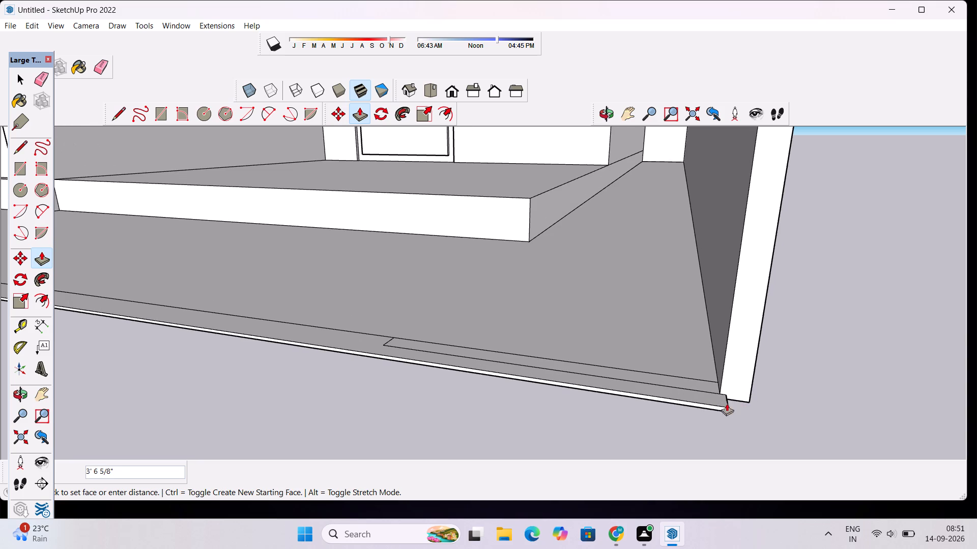
scroll(716, 398, up, 10)
click(717, 392)
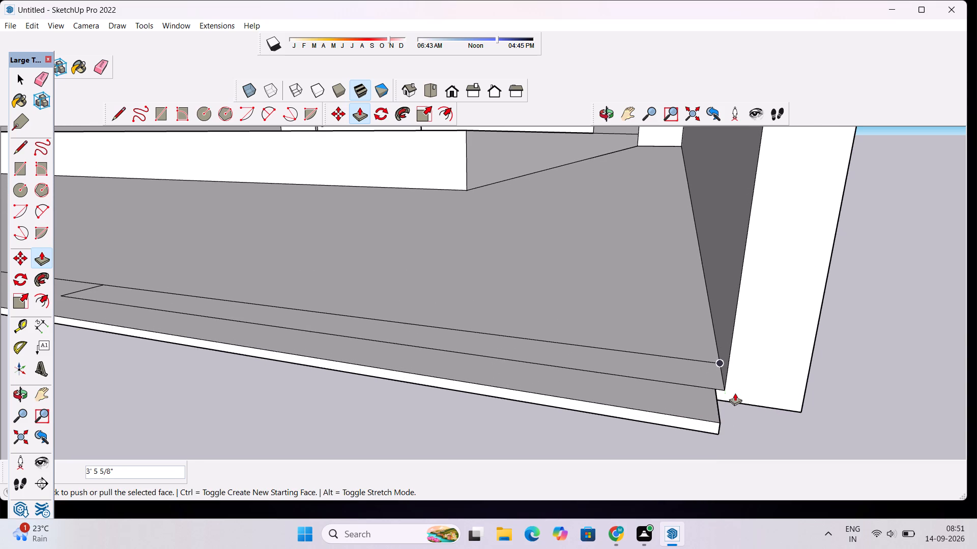
Extend the strip's end face another 3/8" to meet the side boundary wall's inner corner.
scroll(733, 418, up, 8)
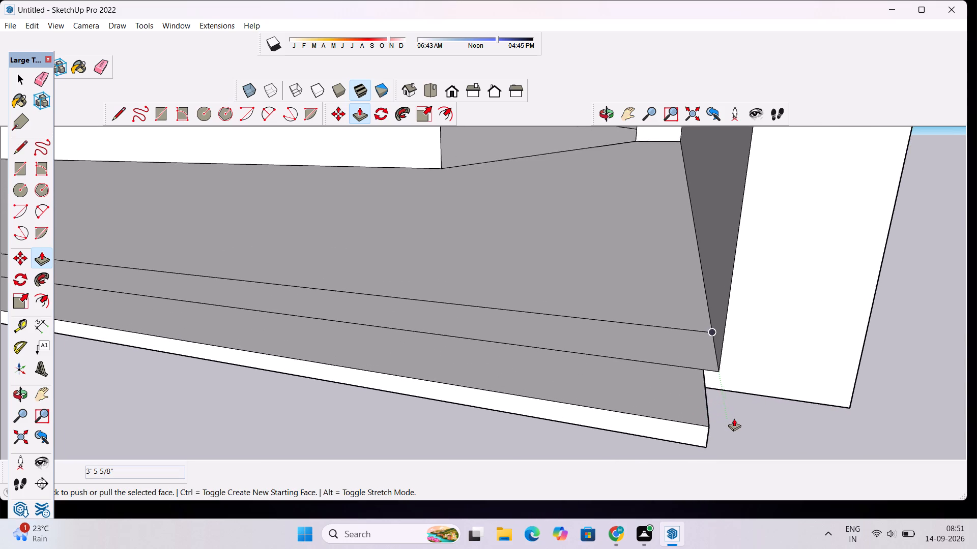
scroll(734, 418, up, 9)
click(655, 355)
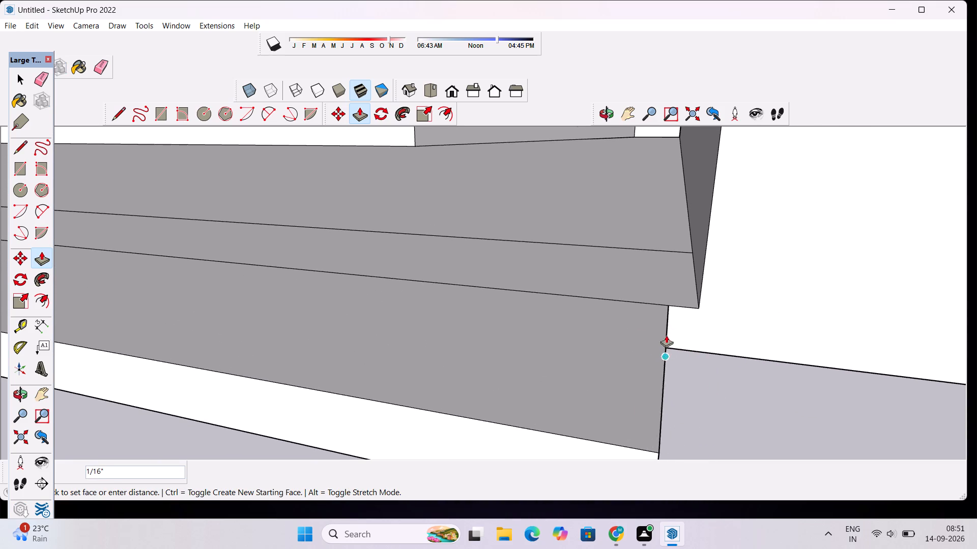
click(699, 305)
Pull the side boundary wall's front end face out 3", flush with the floor strip's front edge.
scroll(660, 277, down, 9)
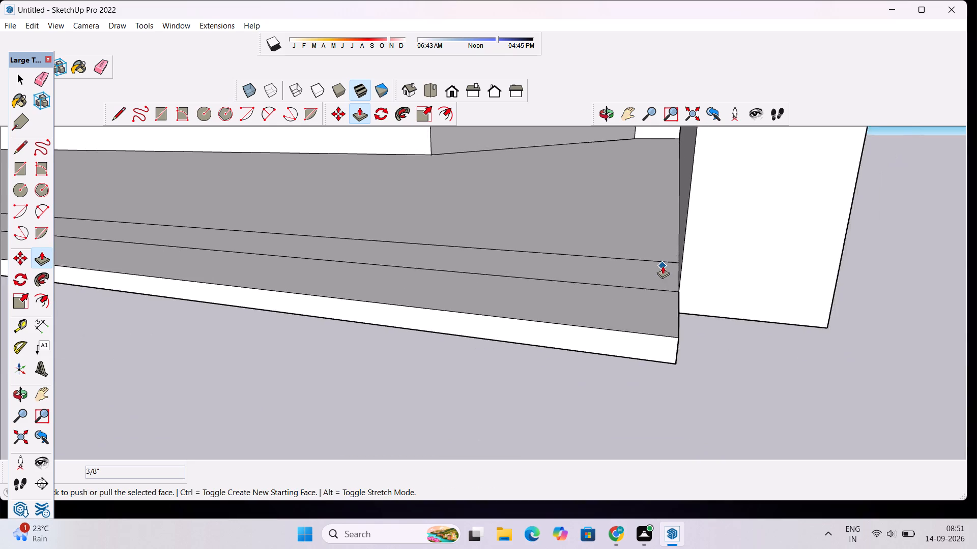
scroll(663, 266, down, 3)
key(space)
click(735, 271)
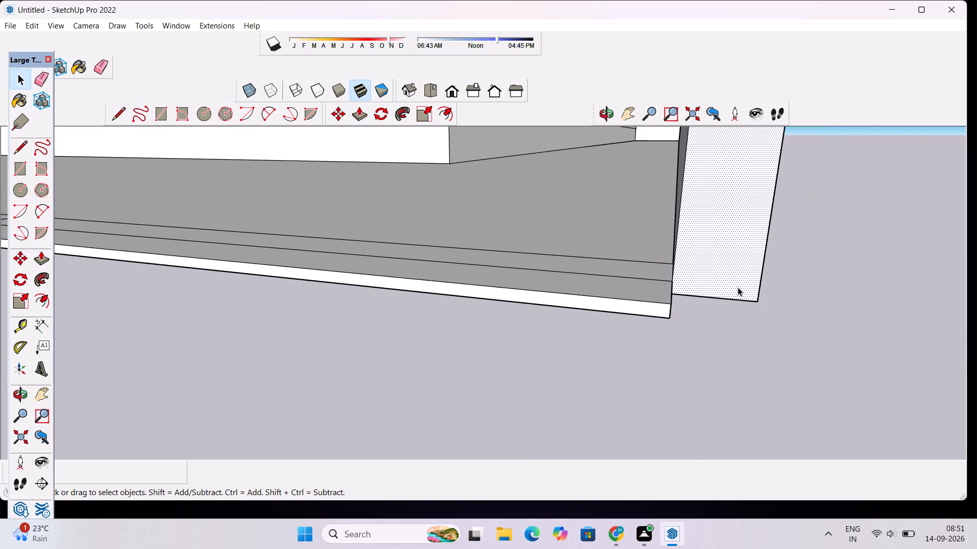
key(p)
click(738, 287)
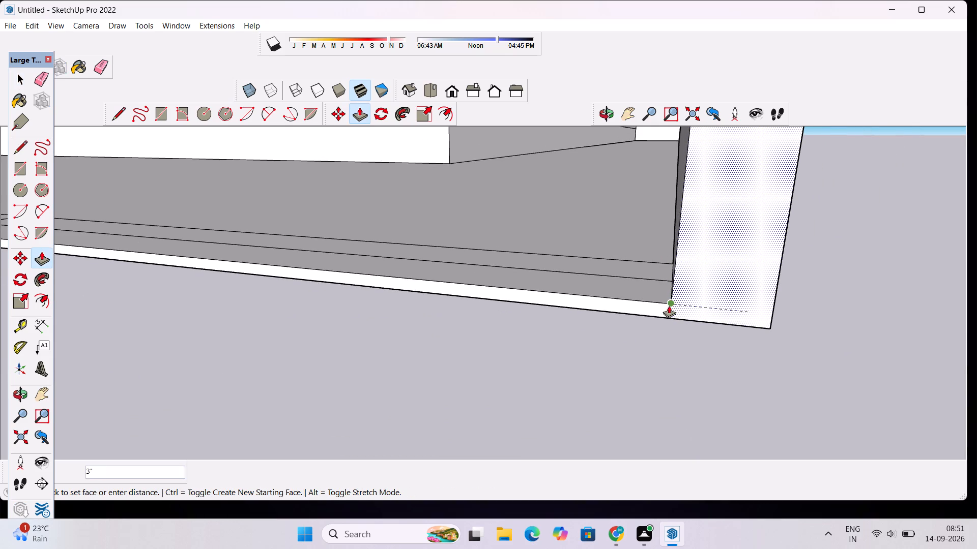
click(668, 305)
scroll(646, 302, down, 12)
key(space)
Erase the leftover long and short notch lines on the floor strip near the side boundary wall.
scroll(522, 300, down, 10)
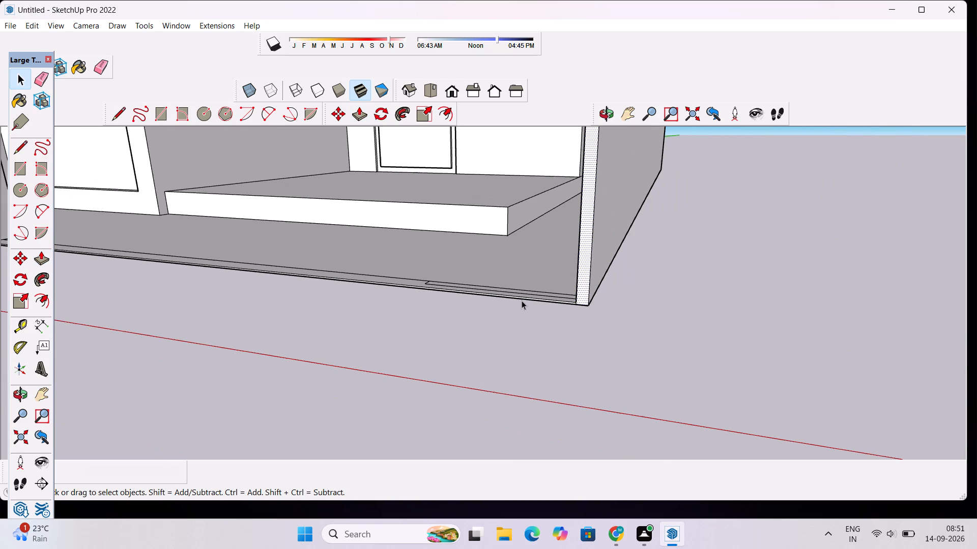
scroll(422, 285, up, 6)
scroll(436, 282, down, 4)
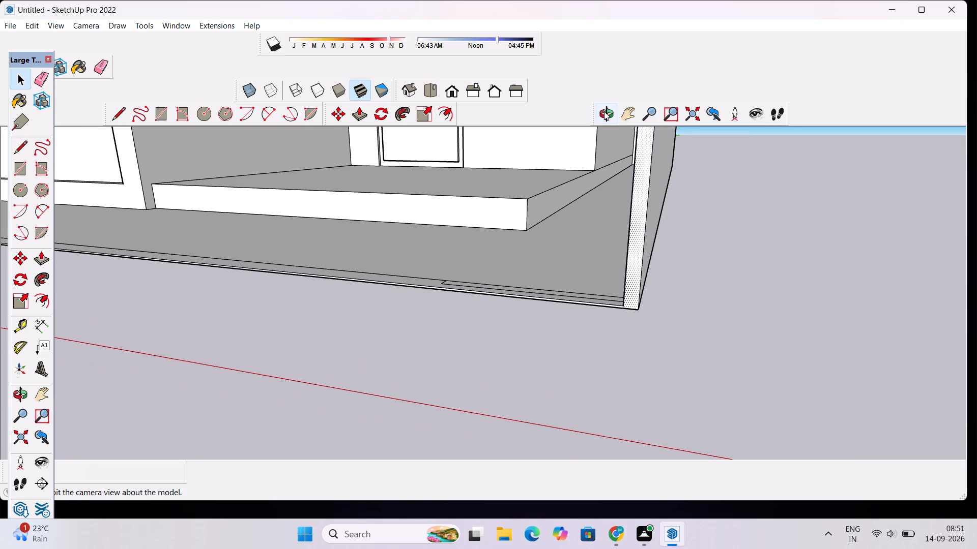
click(604, 110)
drag(583, 206, 598, 269)
scroll(601, 213, down, 6)
scroll(573, 258, down, 3)
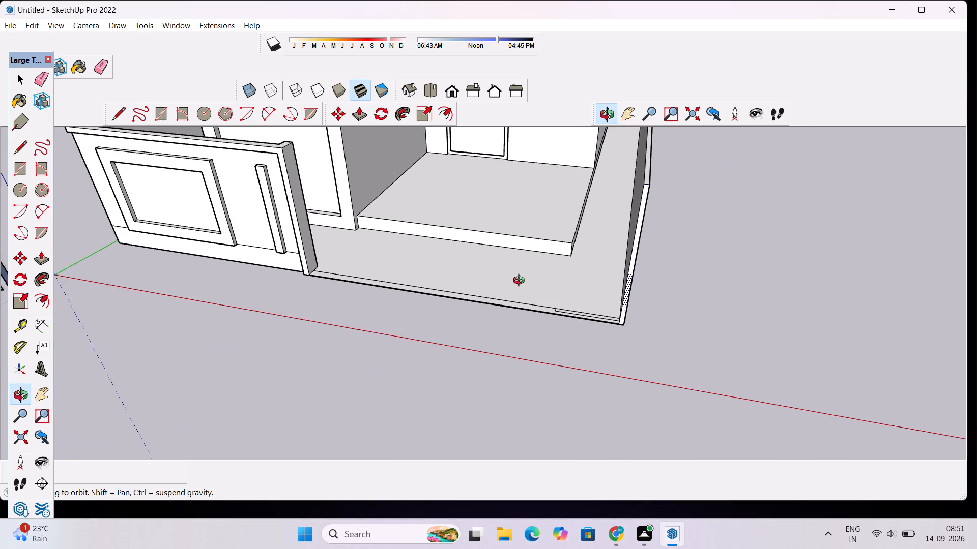
scroll(521, 282, down, 3)
scroll(452, 271, up, 9)
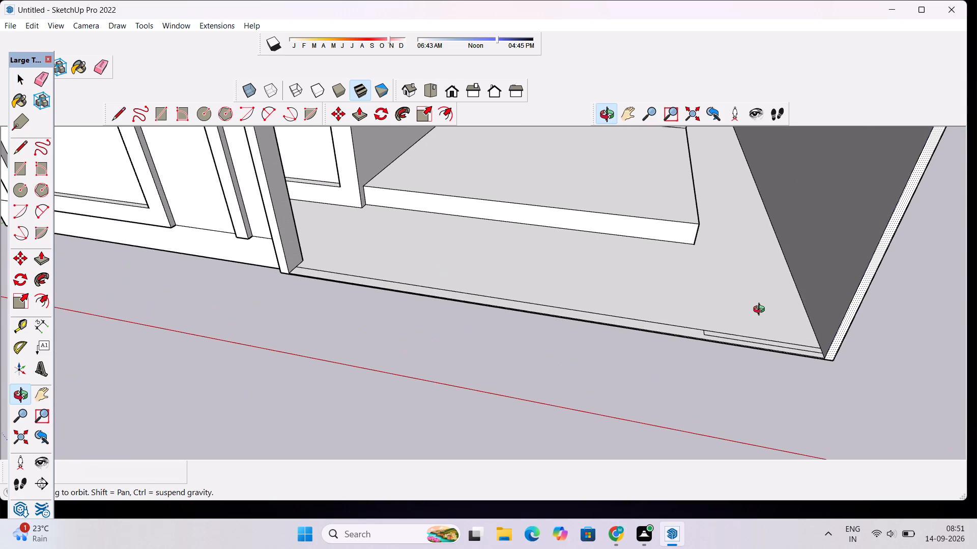
drag(761, 304, 745, 337)
scroll(748, 374, up, 3)
key(e)
scroll(748, 375, up, 4)
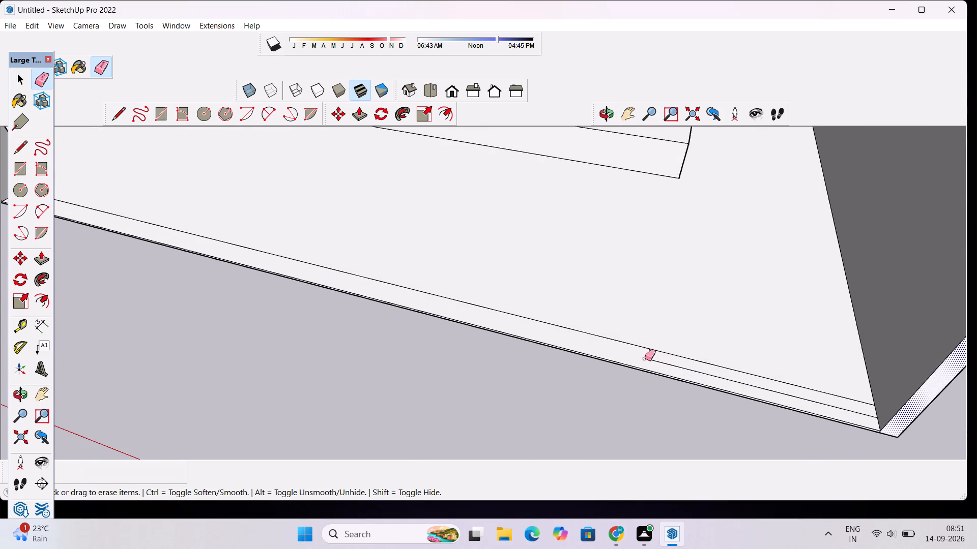
click(653, 360)
click(649, 352)
Push the thin front face of the porch floor, continuous with the boundary wall's border strip, back 6" to the floor line.
scroll(653, 333, down, 2)
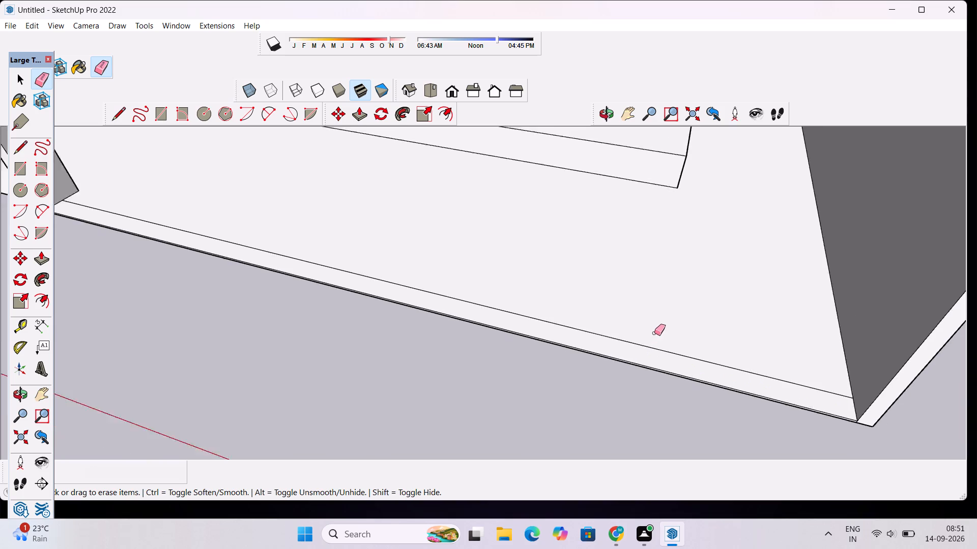
scroll(654, 333, down, 12)
click(605, 118)
drag(515, 315, 567, 265)
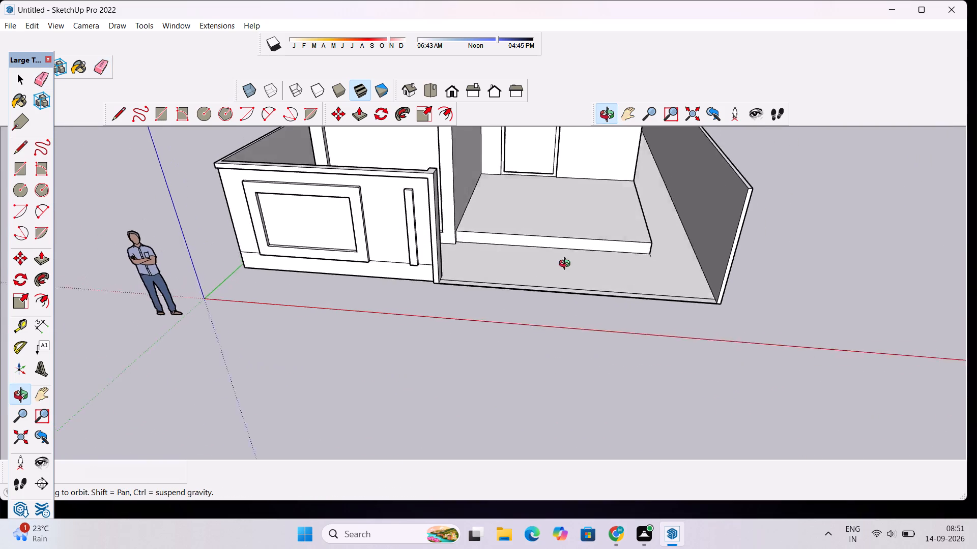
drag(567, 265, 577, 254)
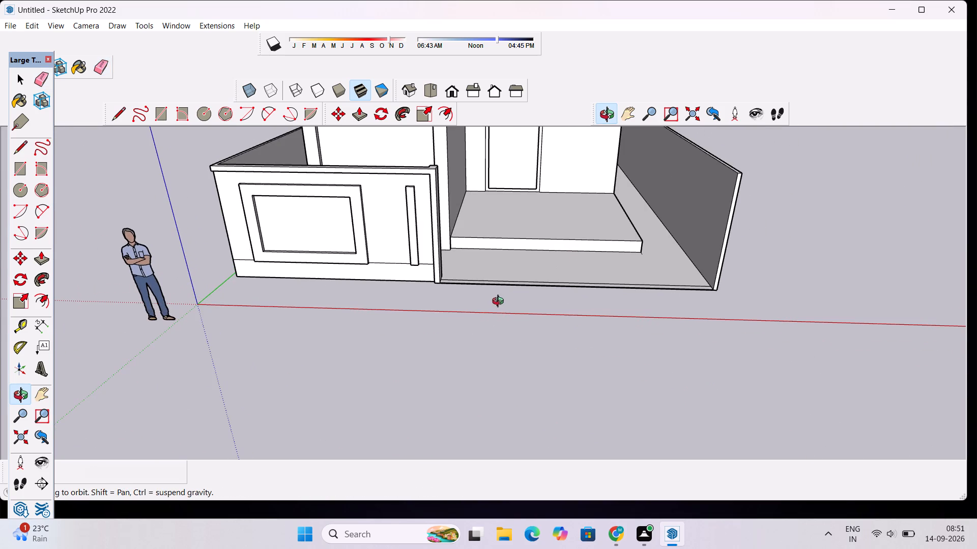
scroll(441, 282, up, 9)
drag(474, 276, 614, 281)
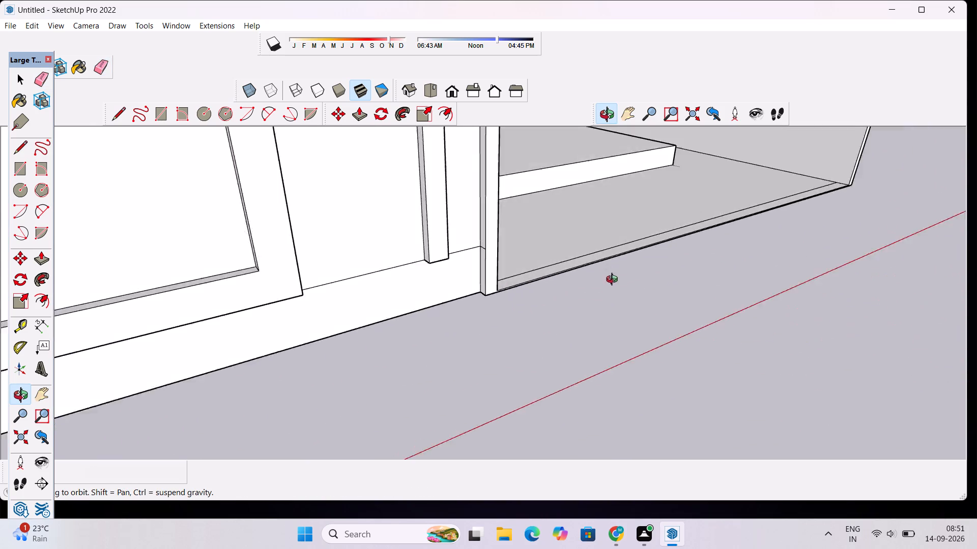
drag(614, 281, 625, 259)
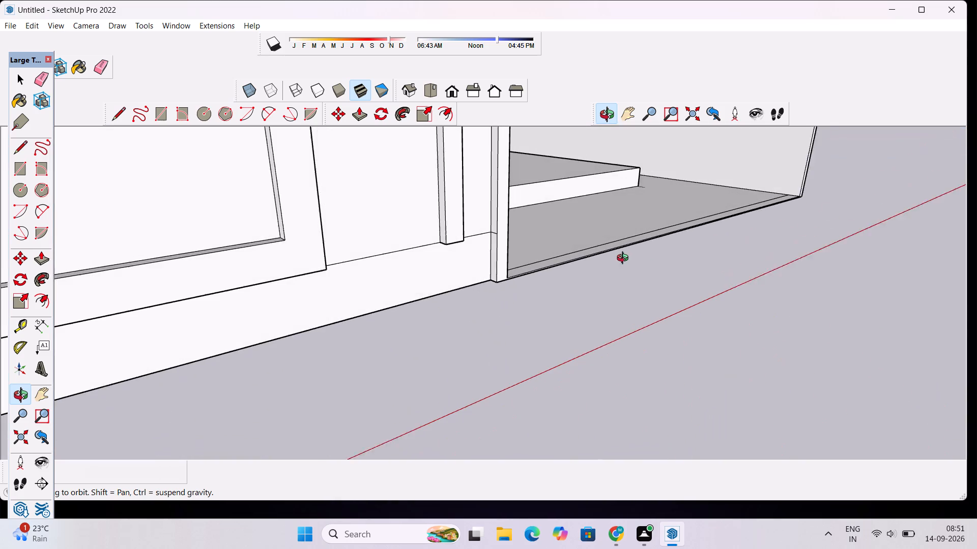
drag(625, 259, 623, 260)
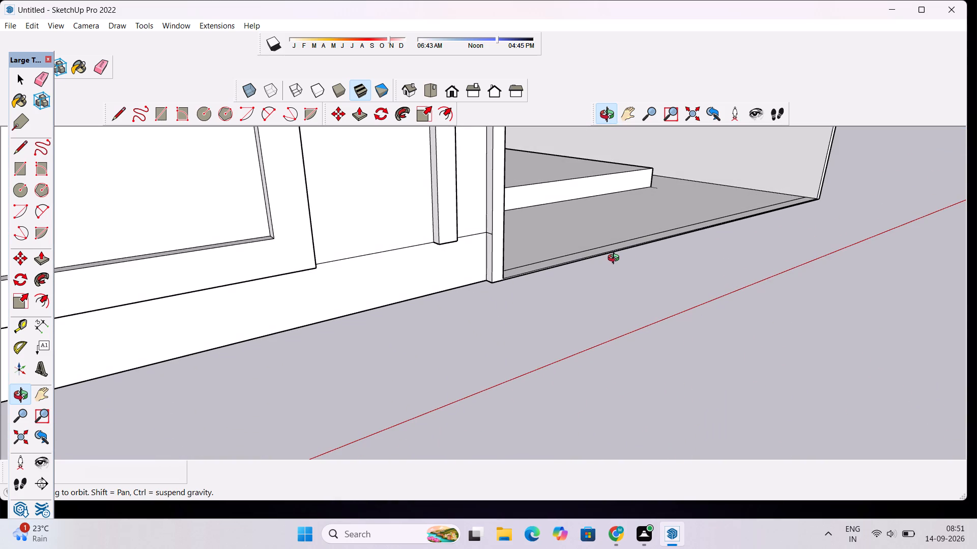
scroll(612, 274, up, 3)
drag(754, 250, 621, 299)
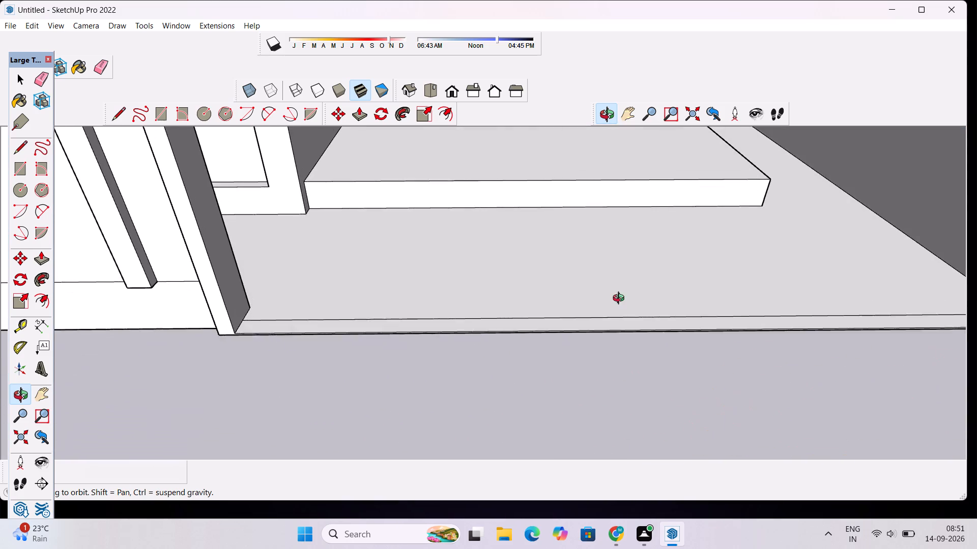
drag(621, 299, 617, 299)
scroll(511, 349, up, 3)
scroll(513, 341, down, 1)
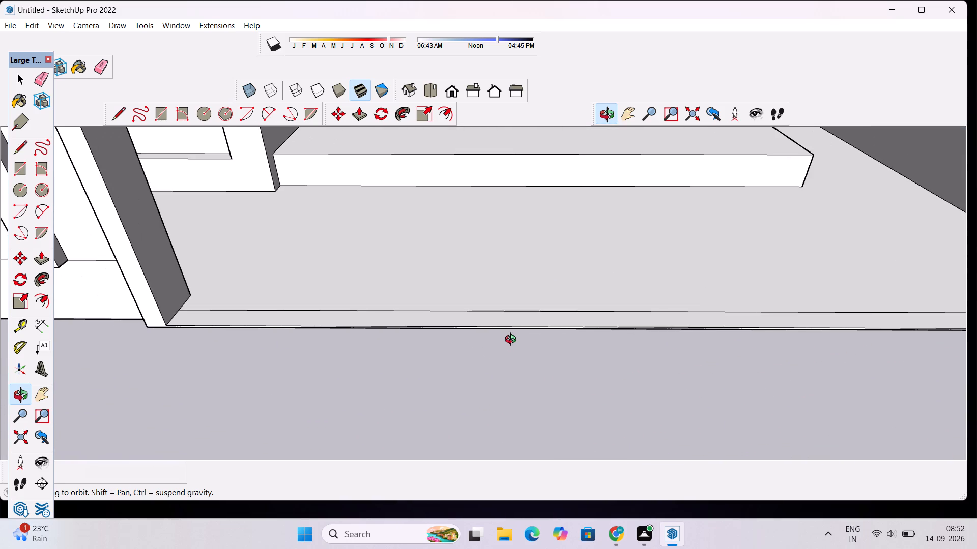
scroll(514, 339, up, 2)
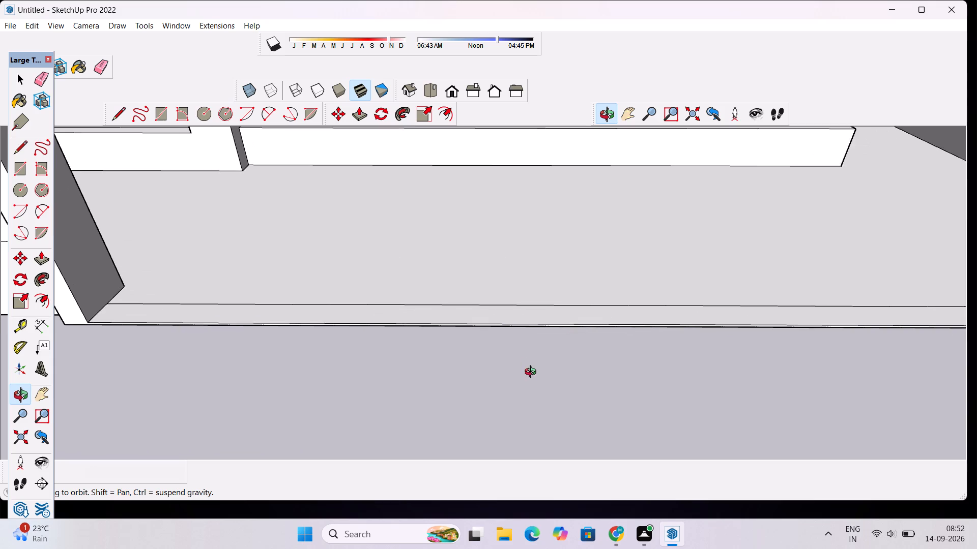
drag(530, 354, 530, 348)
key(p)
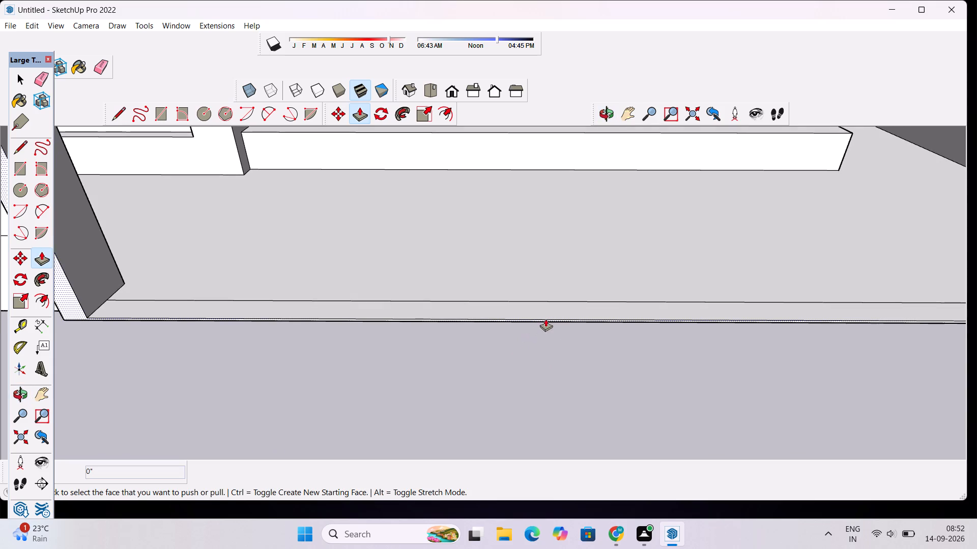
scroll(547, 321, up, 4)
click(547, 321)
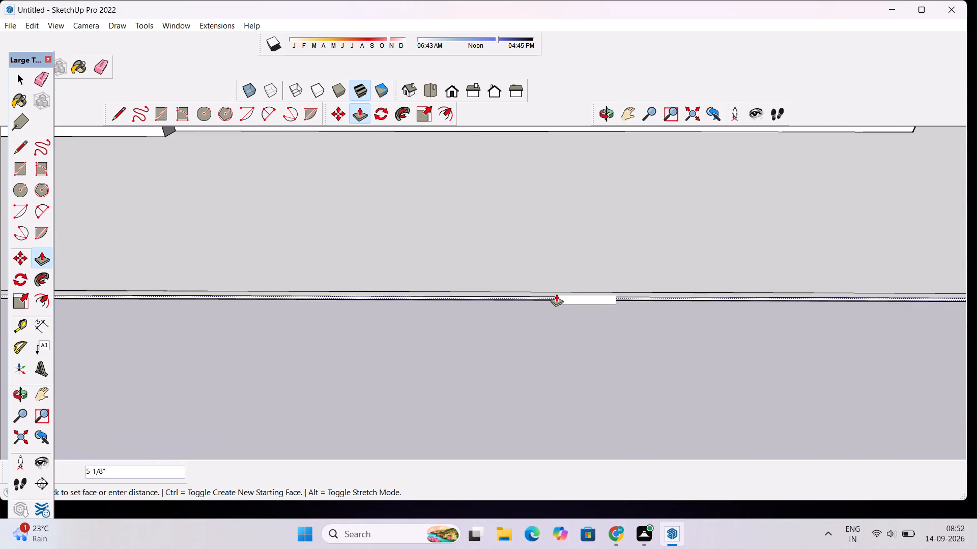
click(557, 293)
scroll(556, 302, down, 11)
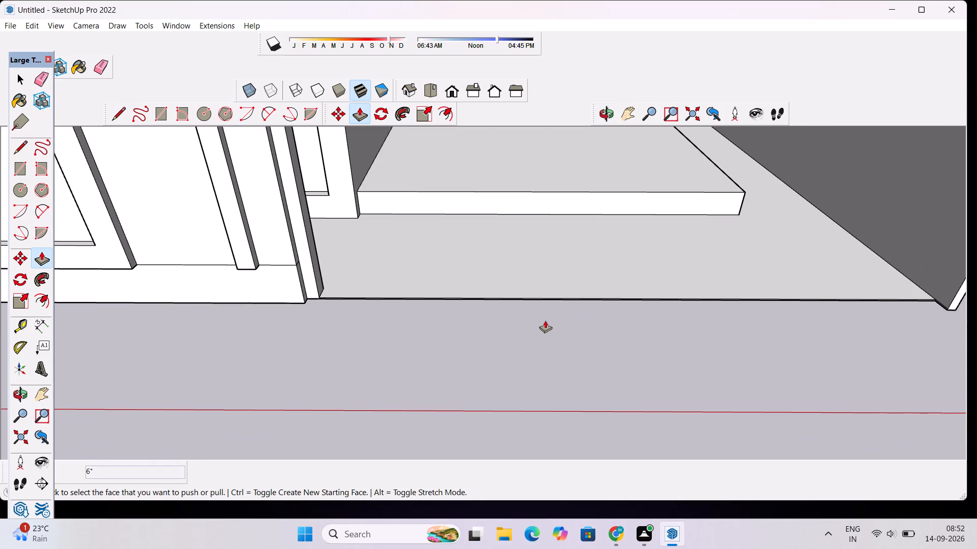
scroll(333, 328, down, 4)
scroll(335, 303, up, 4)
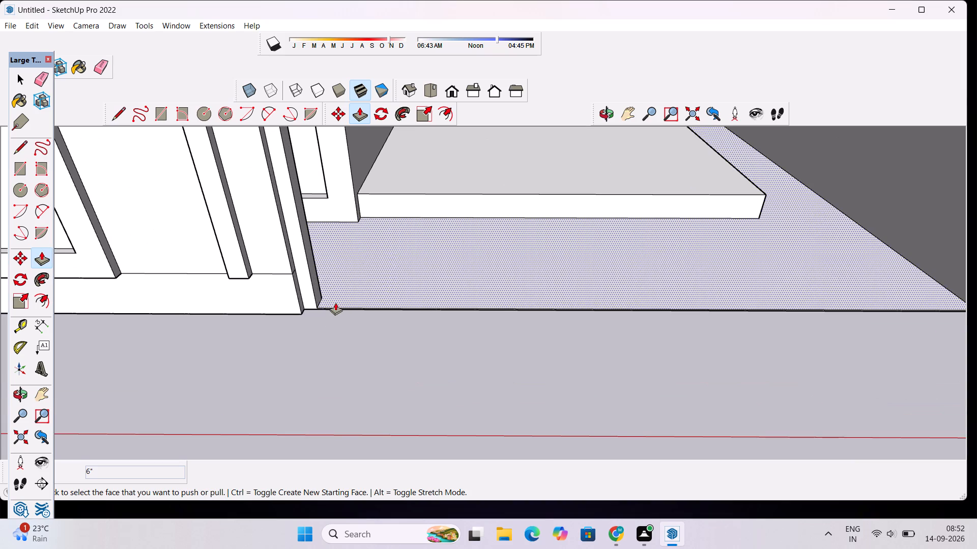
Undo the last 6" push of the porch floor's thin front face.
key(ctrl+z)
Draw a short vertical line, about 1/2", from the boundary wall's inner corner, separating its border strip from the porch floor's front face.
scroll(319, 332, up, 16)
key(l)
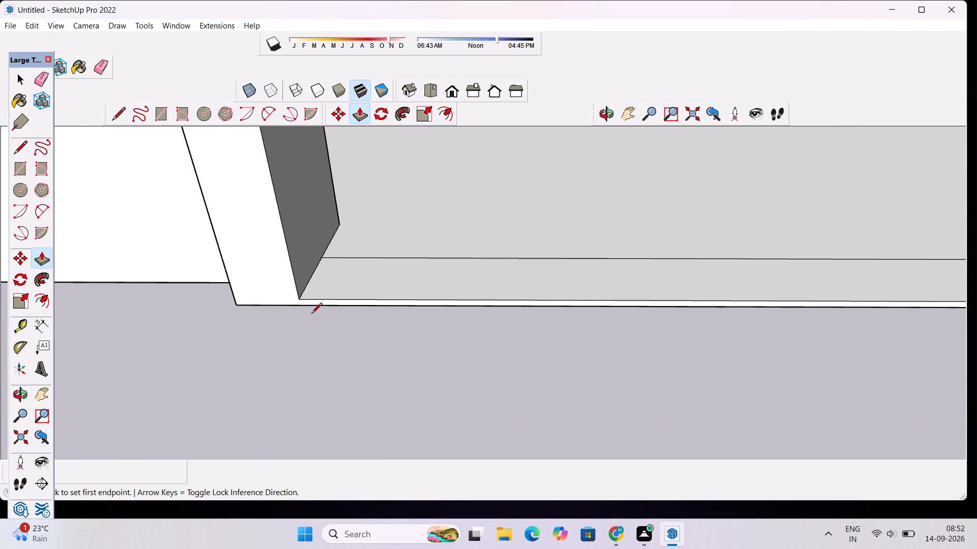
scroll(300, 318, up, 9)
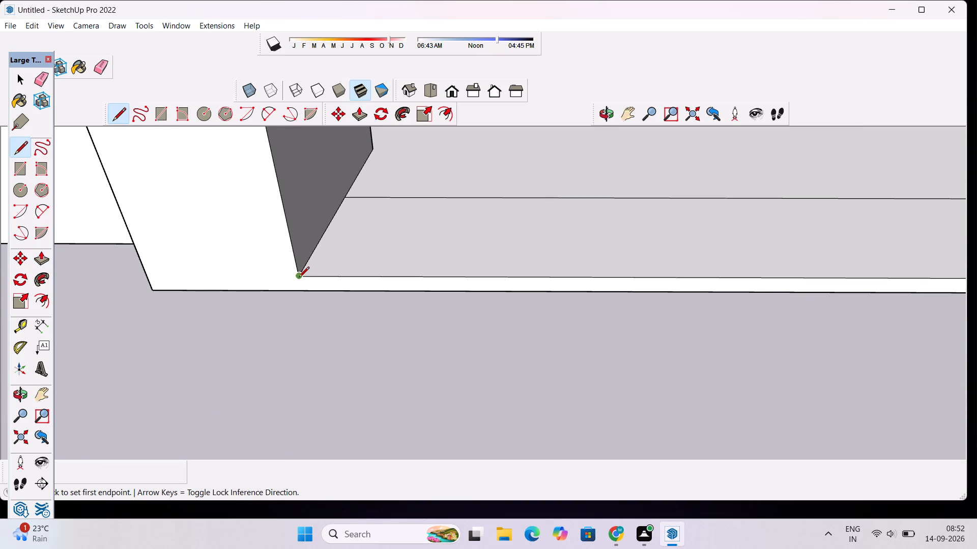
click(299, 278)
click(300, 290)
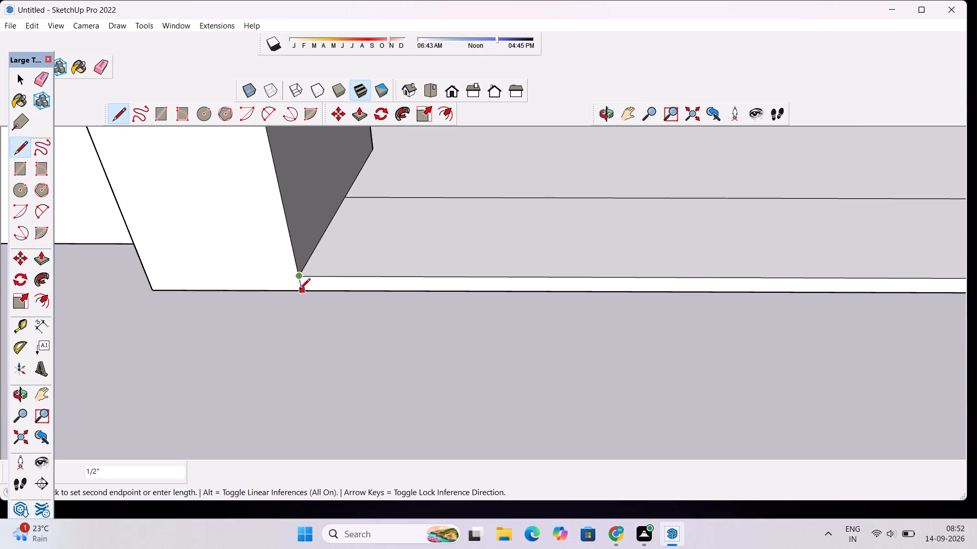
key(space)
Push the porch floor's thin front face between the two boundary walls back 6".
scroll(328, 286, down, 2)
click(328, 286)
scroll(468, 286, down, 2)
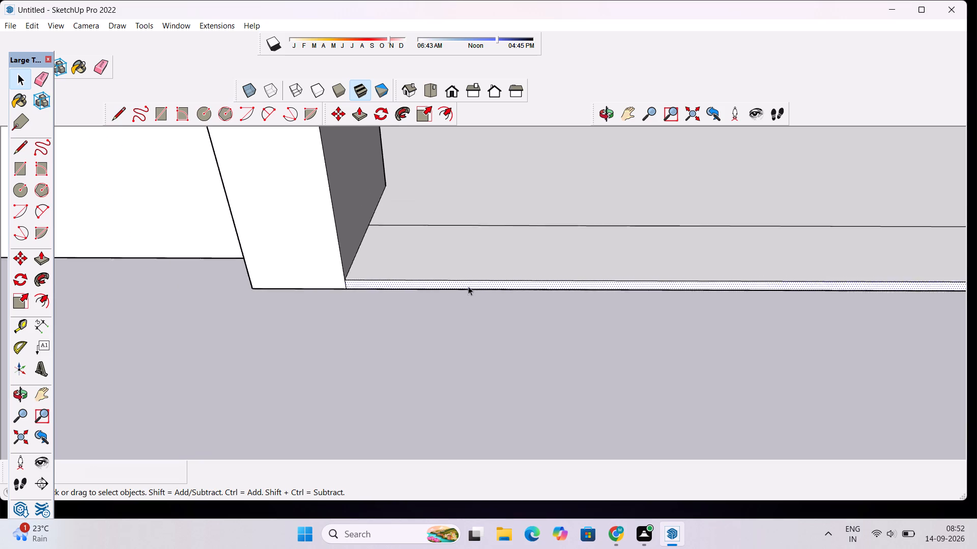
scroll(468, 286, down, 20)
scroll(468, 286, down, 3)
scroll(766, 272, down, 3)
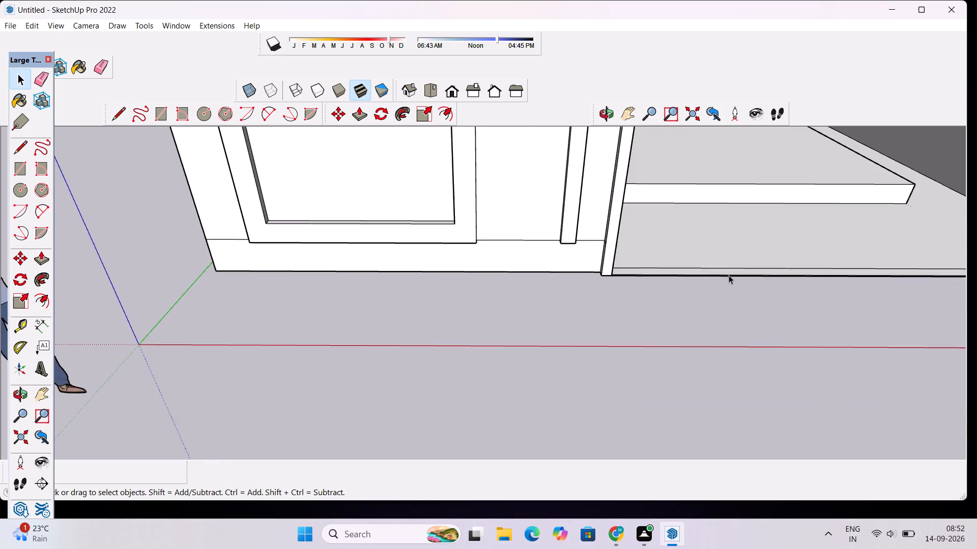
scroll(729, 275, down, 6)
scroll(941, 265, up, 17)
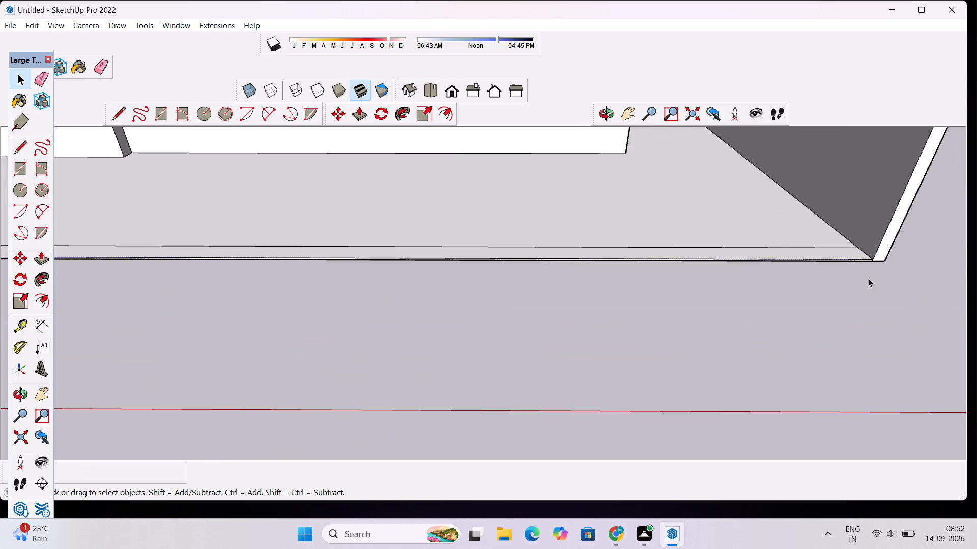
scroll(868, 276, up, 9)
scroll(256, 264, down, 2)
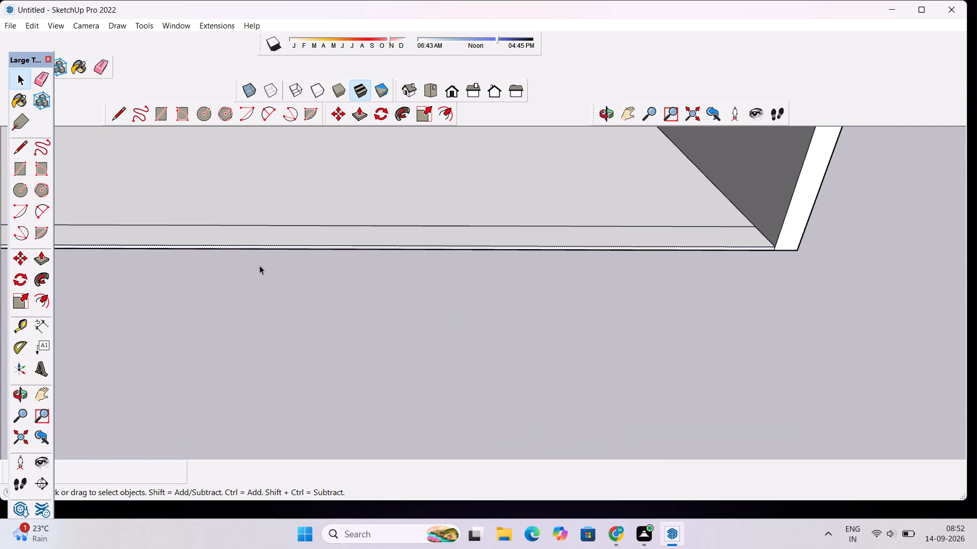
key(p)
click(278, 247)
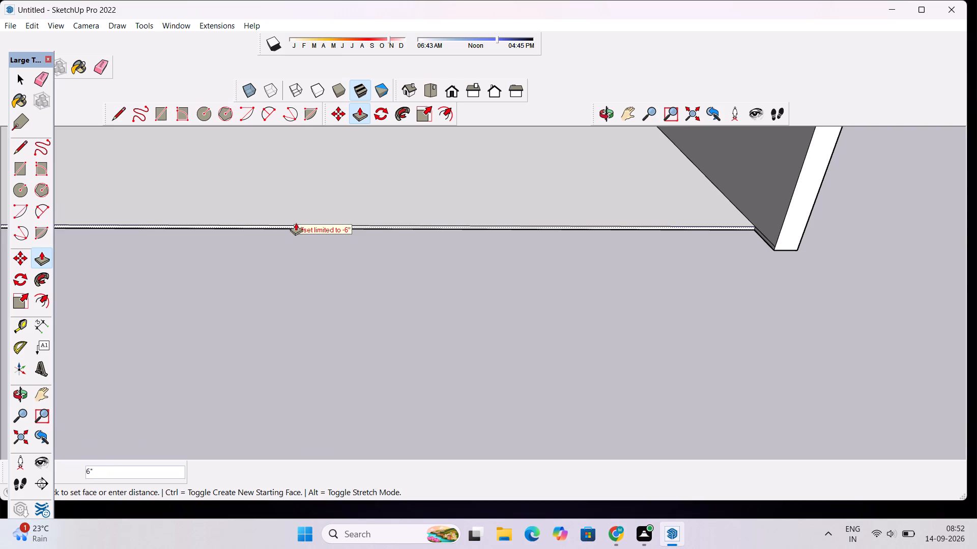
click(299, 222)
scroll(300, 222, down, 19)
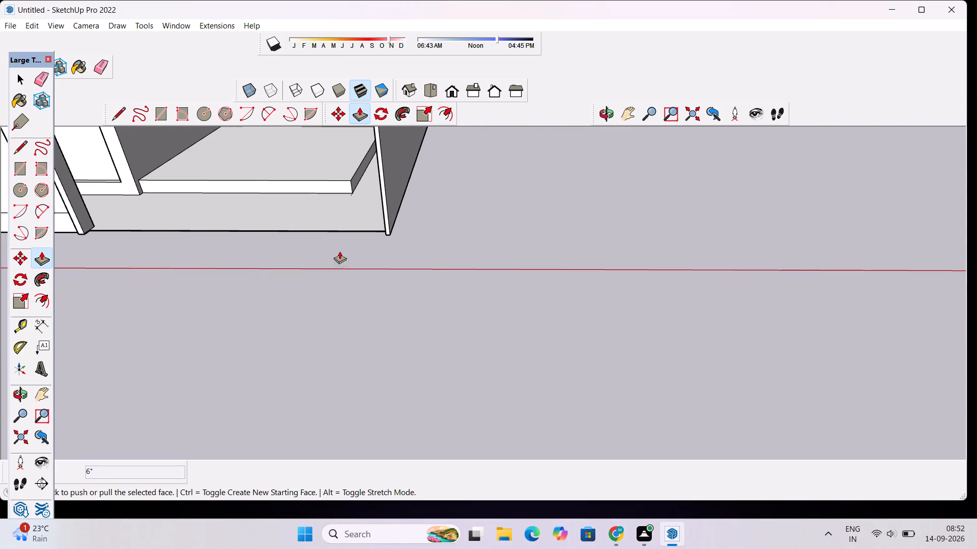
key(space)
Examine the porch floor edge, boundary walls, balconies and overall house form from the front, sides and above.
click(606, 111)
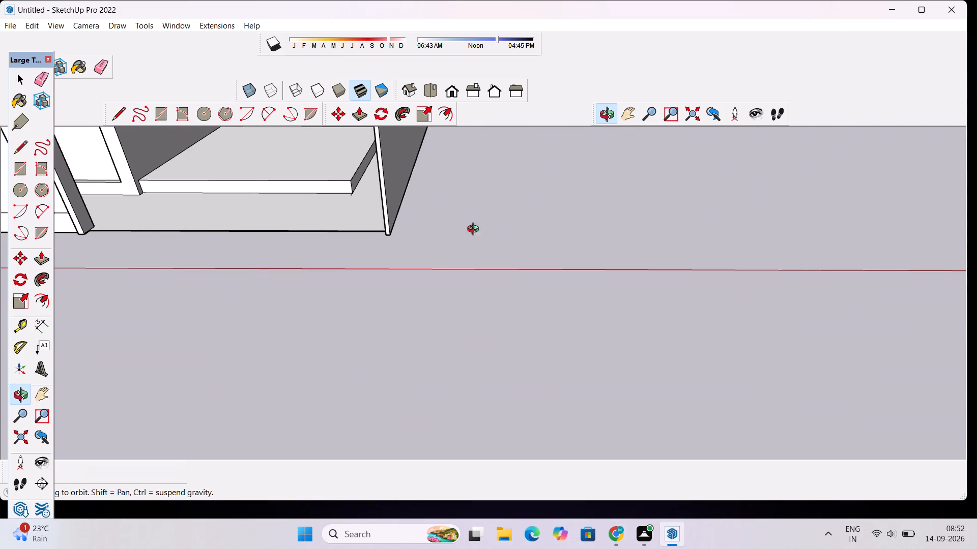
shift+drag(441, 240, 496, 356)
scroll(484, 350, down, 7)
drag(406, 354, 405, 295)
scroll(399, 279, up, 5)
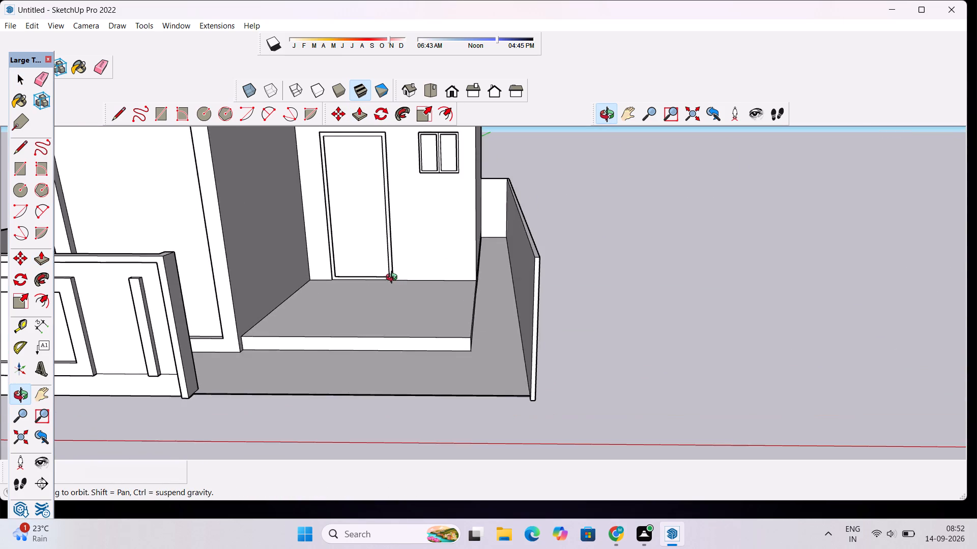
shift+drag(391, 280, 481, 292)
scroll(482, 294, down, 5)
drag(474, 318, 474, 288)
scroll(463, 279, up, 4)
shift+drag(462, 279, 467, 305)
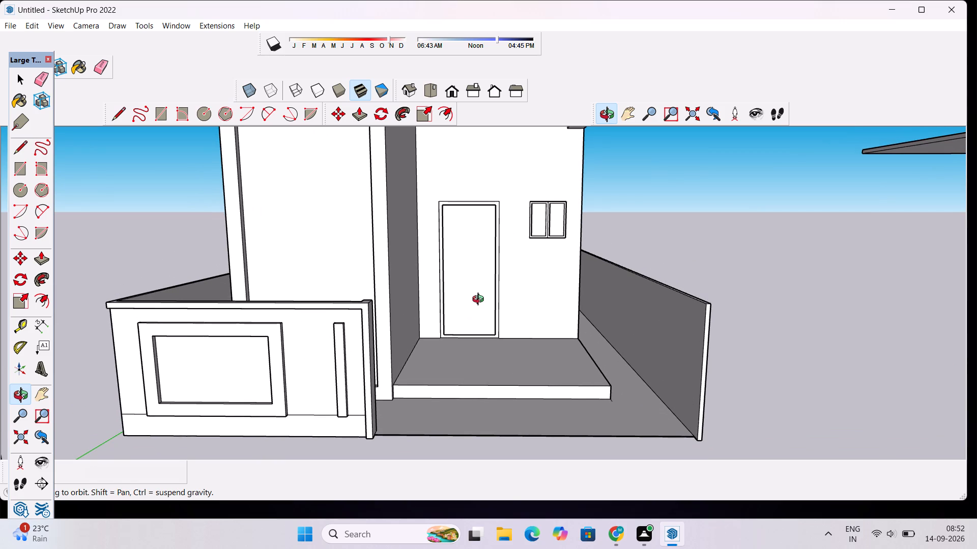
scroll(480, 300, down, 4)
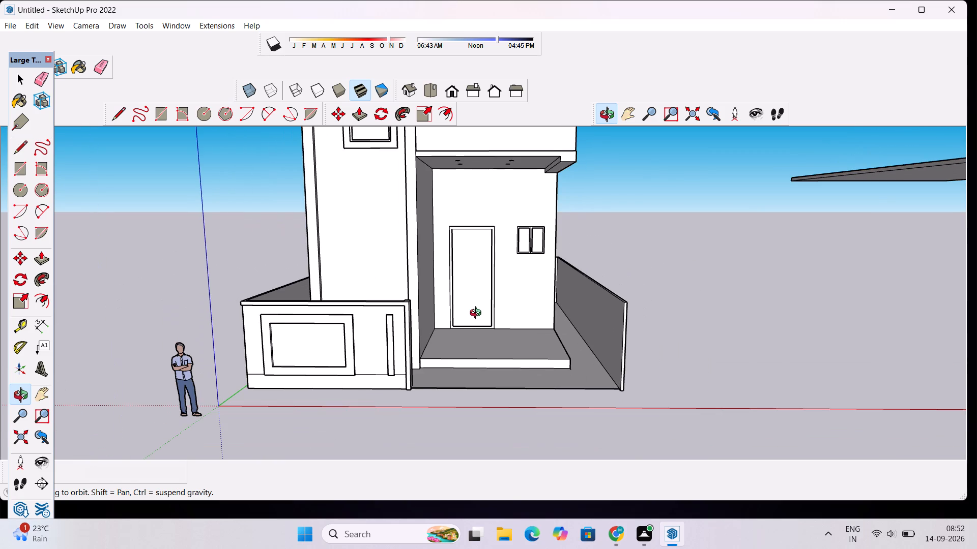
scroll(392, 316, up, 5)
shift+drag(364, 314, 463, 324)
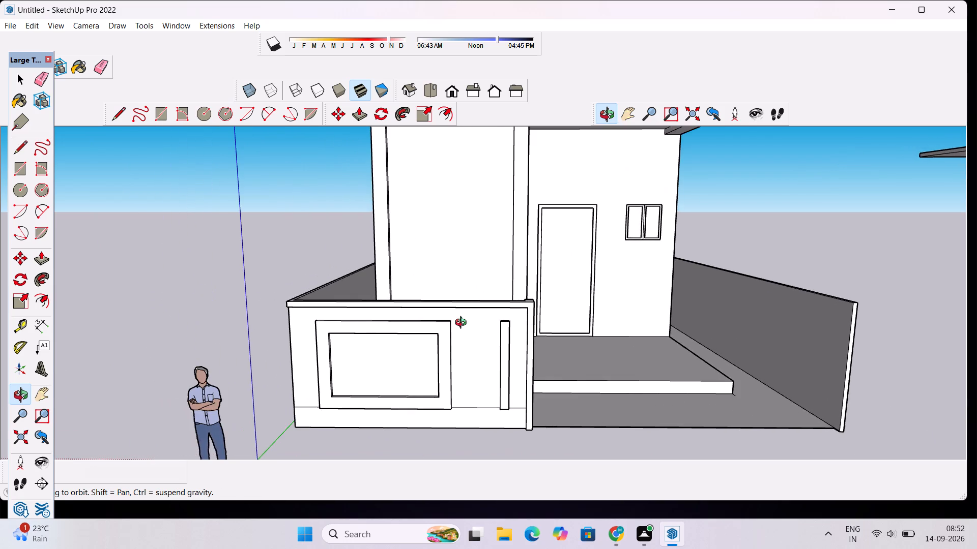
scroll(464, 313, down, 5)
drag(629, 306, 564, 365)
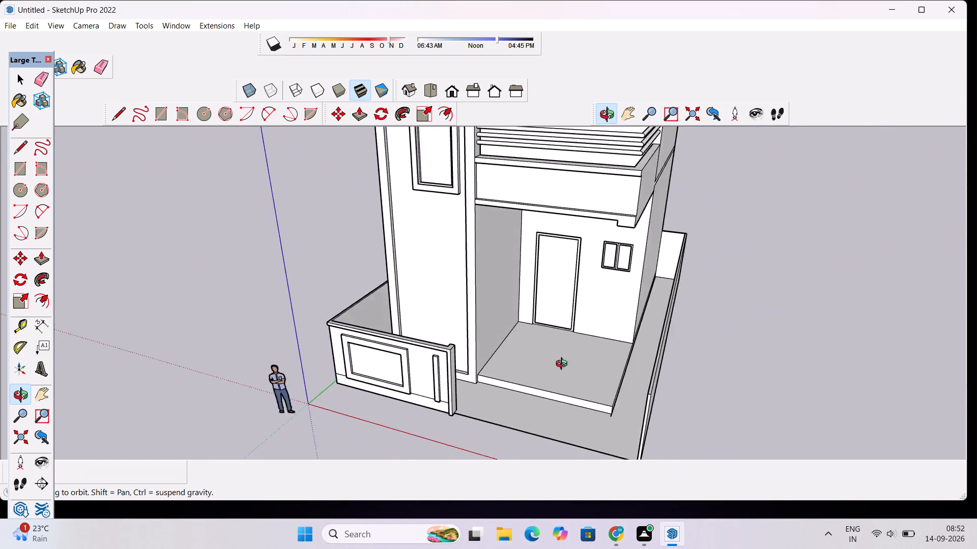
drag(564, 365, 671, 353)
scroll(582, 290, down, 4)
shift+drag(582, 290, 570, 386)
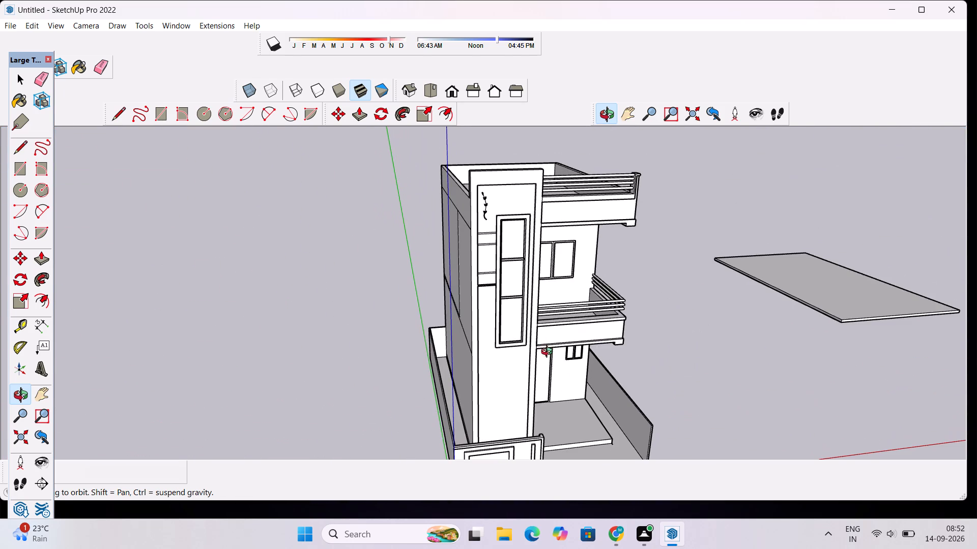
scroll(540, 355, up, 6)
scroll(541, 354, down, 5)
drag(592, 355, 272, 345)
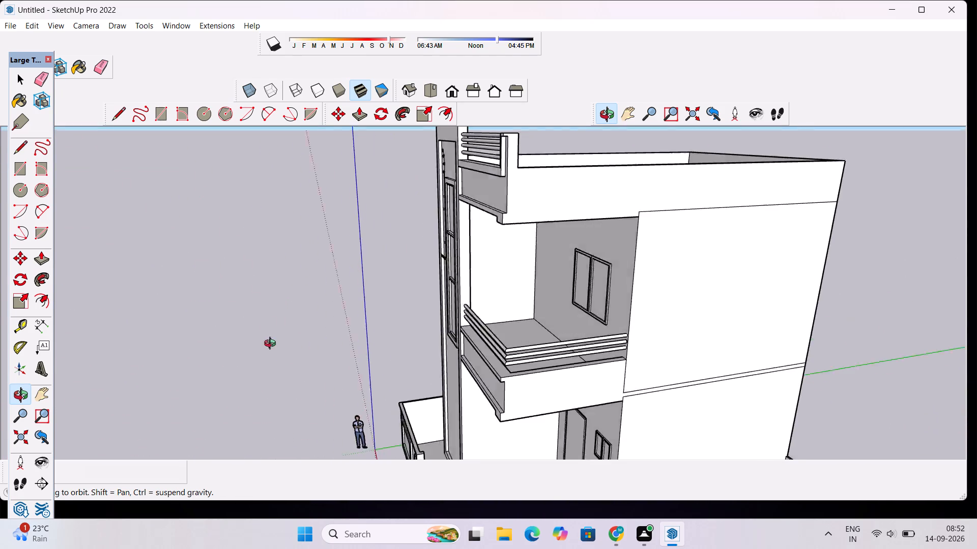
drag(272, 345, 587, 317)
scroll(650, 237, down, 6)
drag(644, 242, 520, 323)
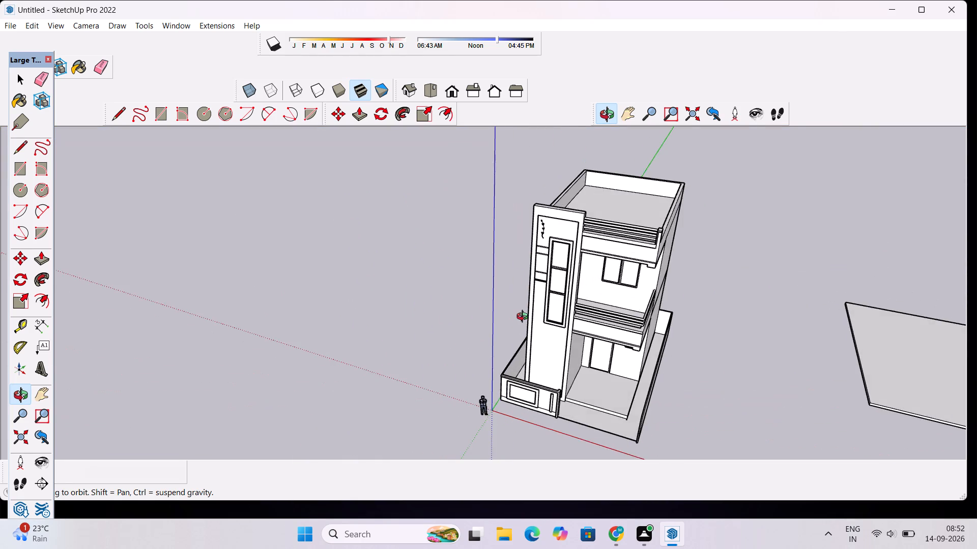
scroll(525, 318, up, 4)
drag(473, 334, 673, 377)
scroll(699, 341, down, 4)
shift+drag(744, 281, 590, 327)
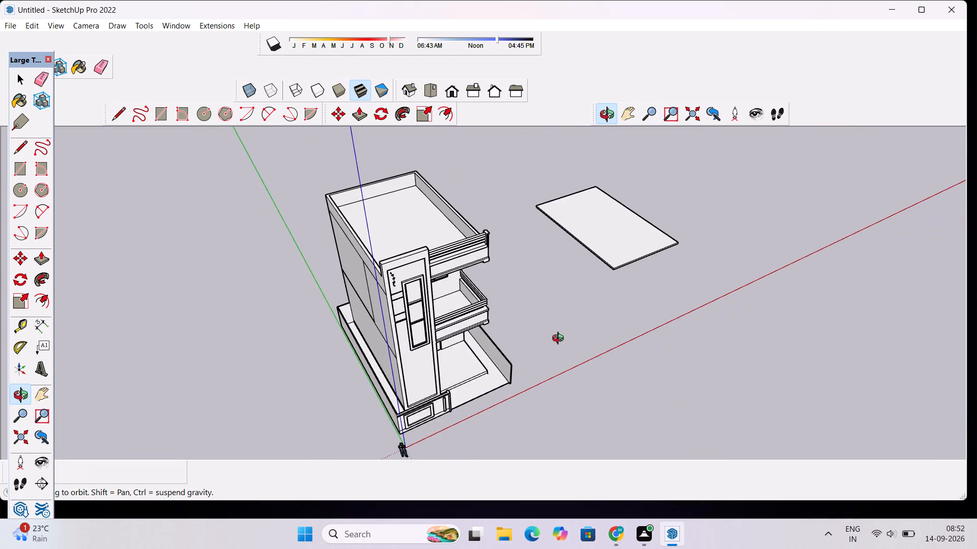
scroll(560, 340, up, 3)
drag(491, 338, 412, 302)
scroll(411, 240, up, 4)
shift+drag(436, 212, 442, 259)
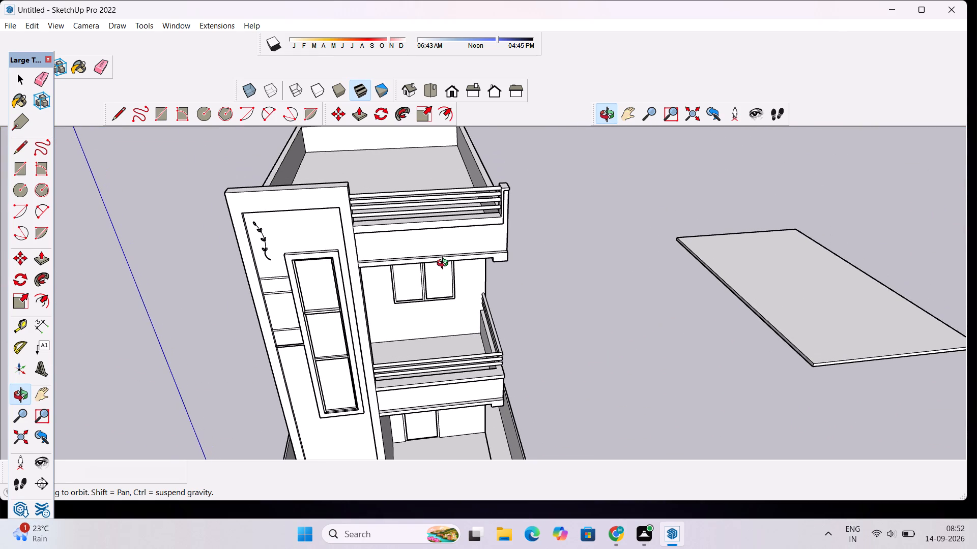
Draw a vertical rectangle about 5 5/16" by 3' 3" on the upper balcony parapet's front face, between the top band and bottom ledge.
scroll(441, 262, up, 5)
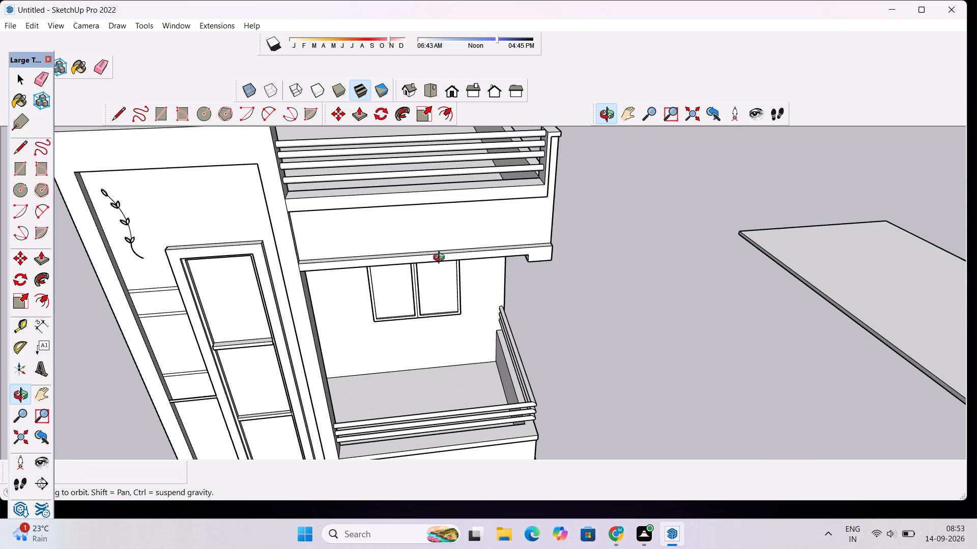
drag(447, 273, 439, 252)
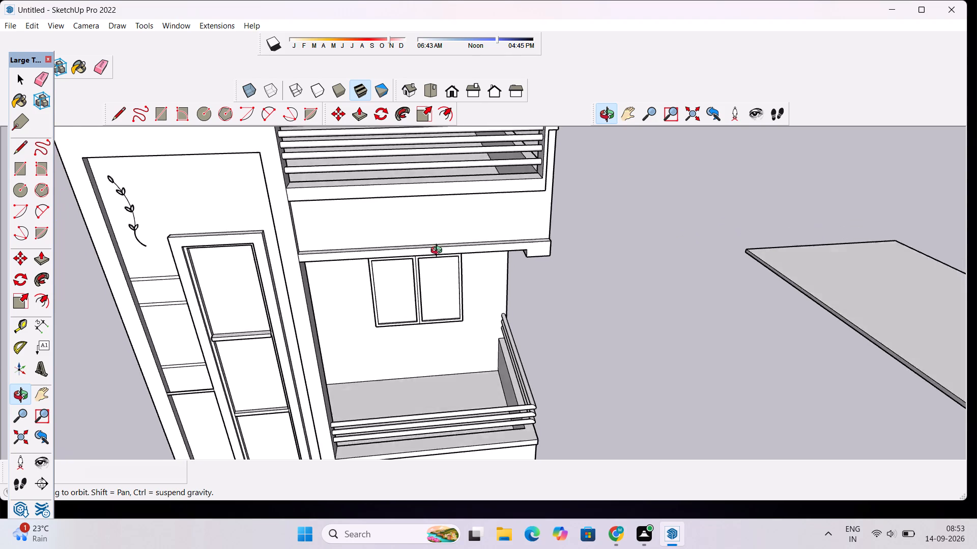
drag(439, 252, 416, 151)
scroll(419, 178, up, 4)
drag(441, 267, 433, 220)
shift+drag(418, 187, 421, 329)
scroll(419, 275, up, 6)
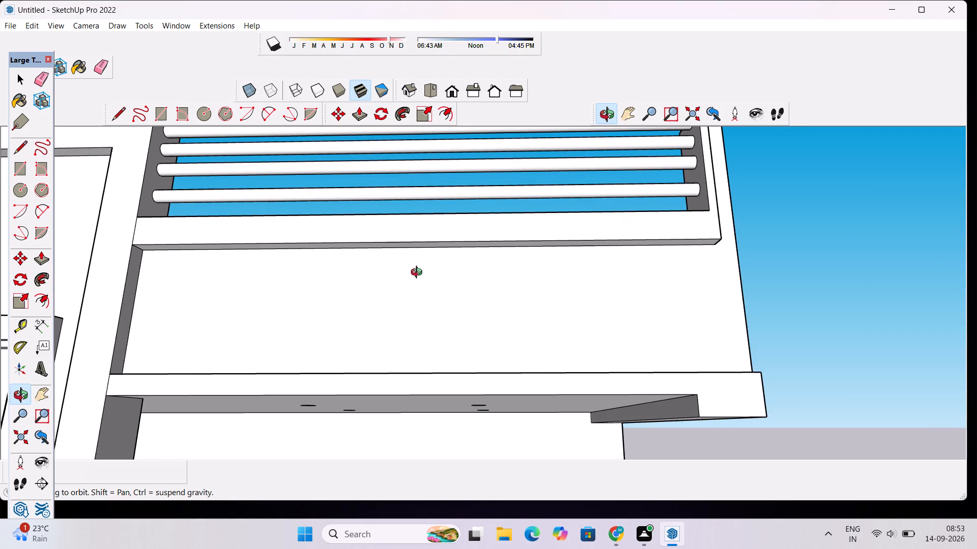
key(r)
click(411, 249)
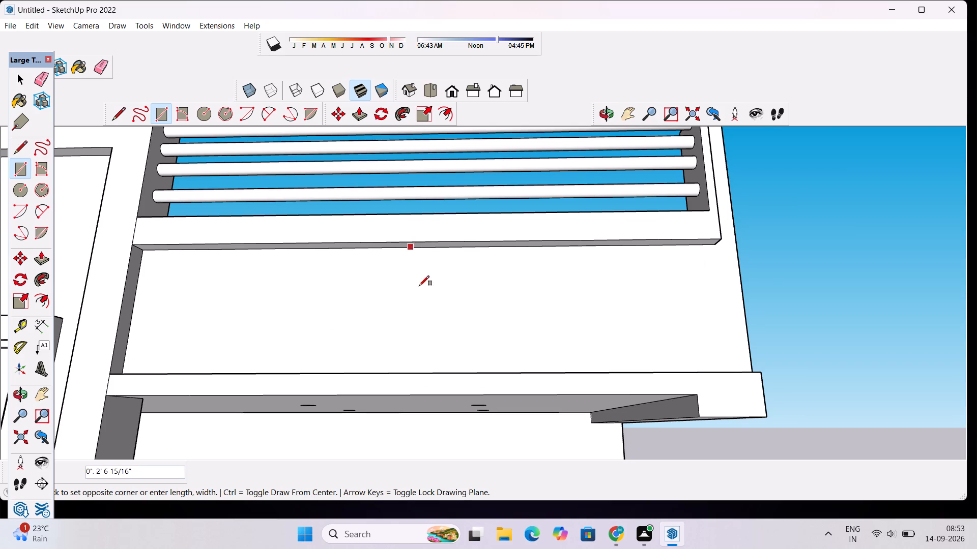
scroll(422, 297, up, 6)
click(601, 113)
drag(590, 164, 590, 220)
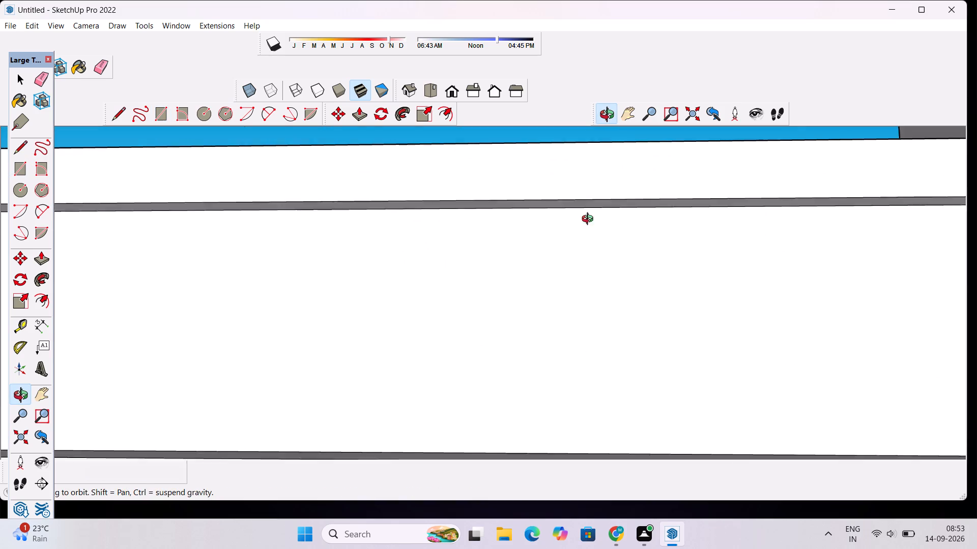
drag(590, 220, 580, 287)
scroll(576, 255, down, 5)
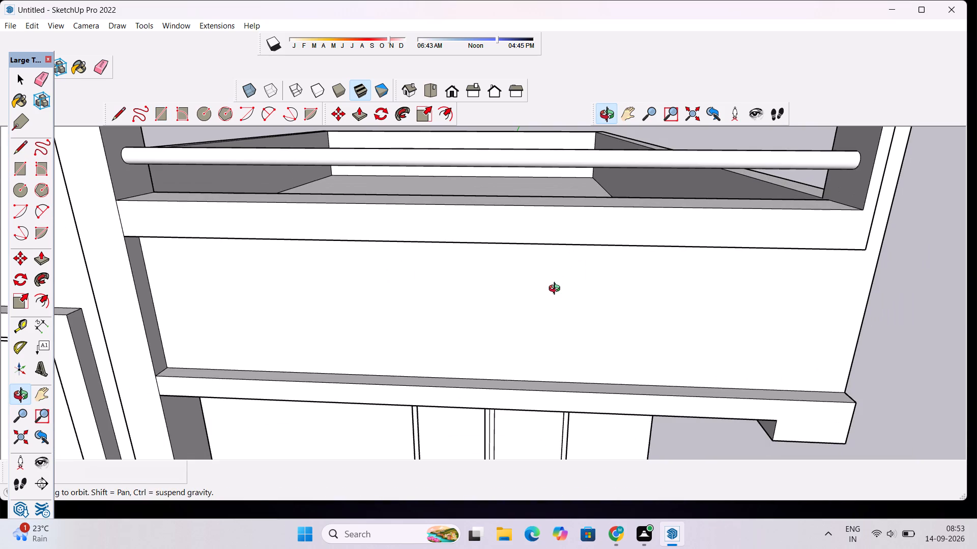
key(r)
scroll(483, 365, up, 2)
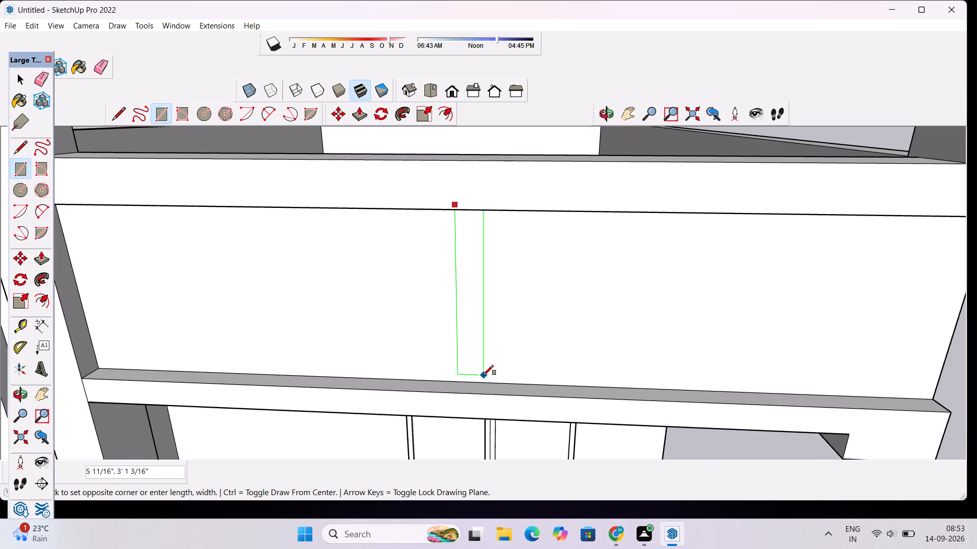
click(482, 383)
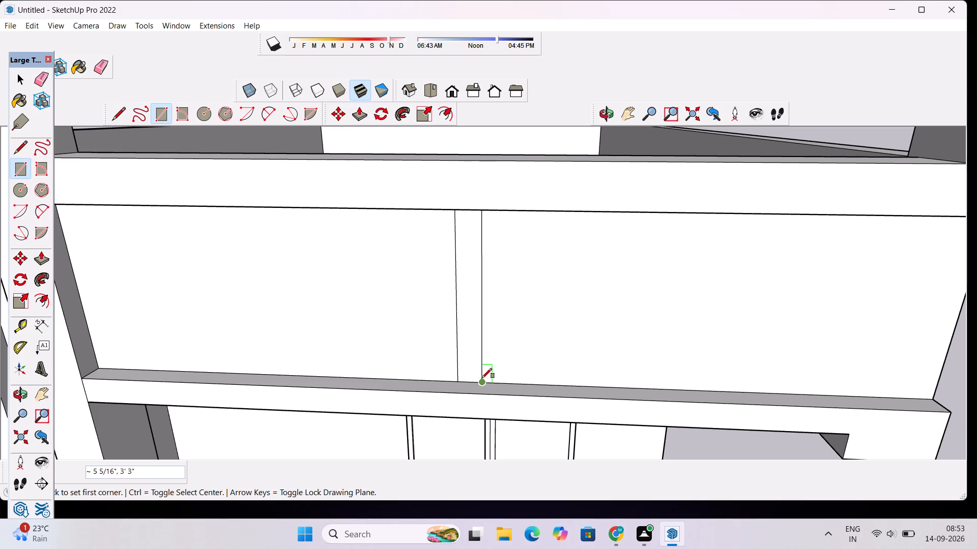
key(space)
Copy the vertical strip twice along the upper balcony parapet, placing the second copy about 10 7/16" from the first.
double_click(465, 325)
key(m)
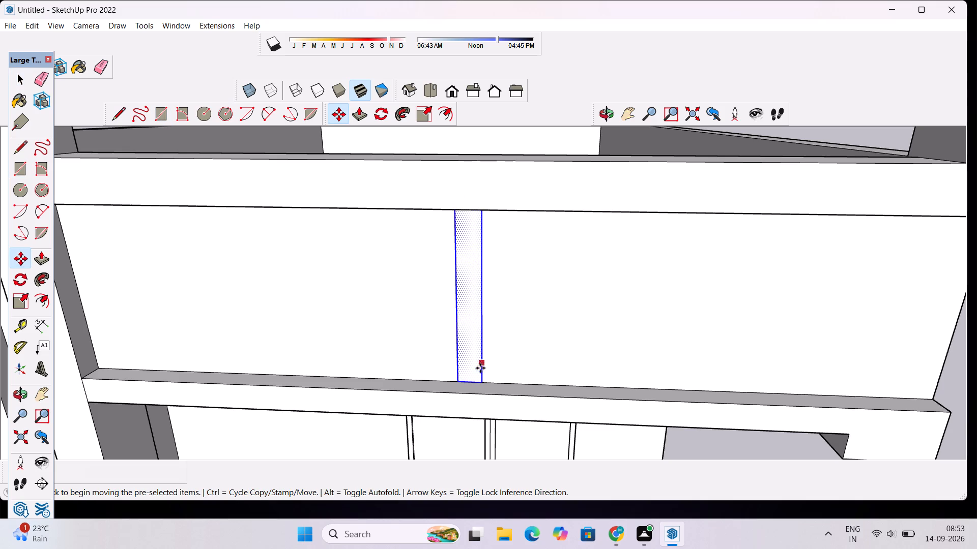
click(484, 380)
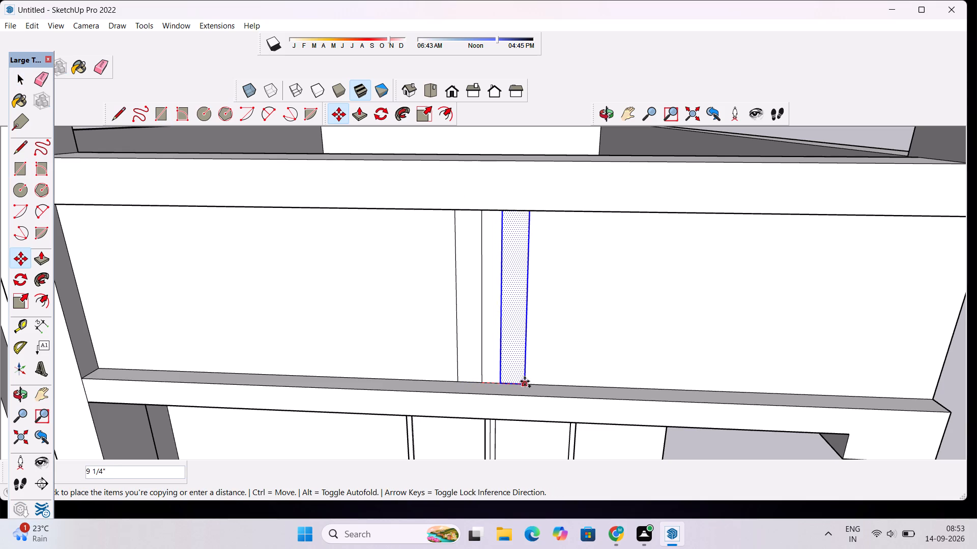
click(536, 381)
click(537, 387)
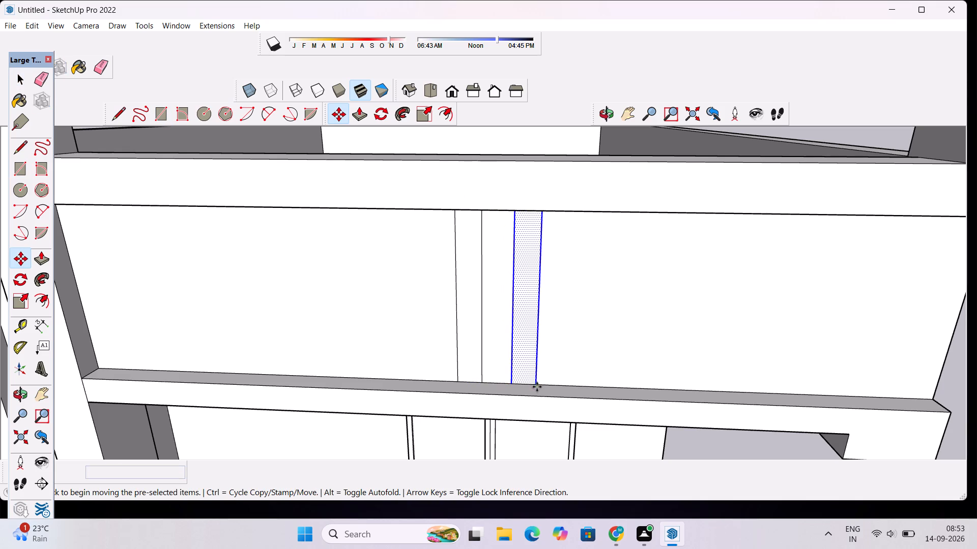
click(584, 386)
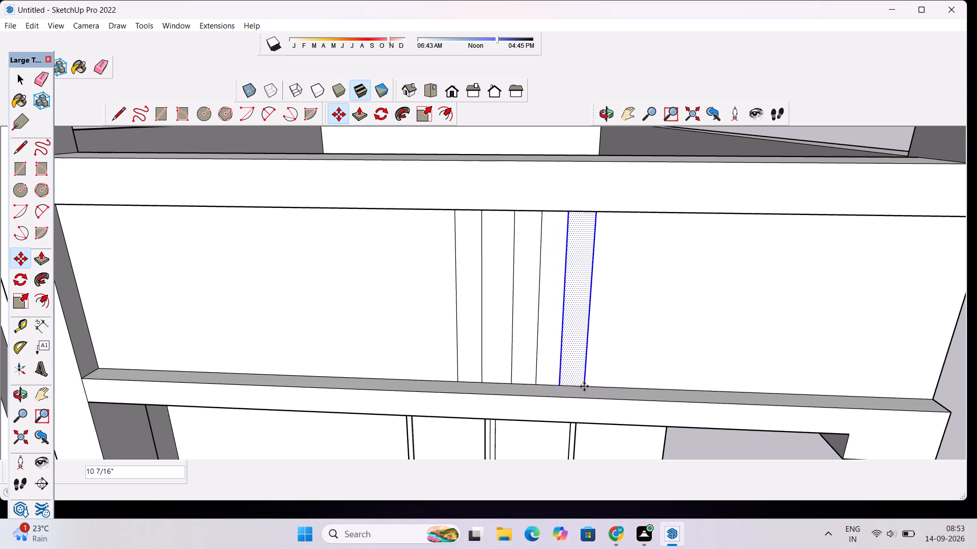
key(space)
key(space)
click(607, 369)
Extrude the three vertical strips on the upper balcony parapet outward 1.5".
click(579, 355)
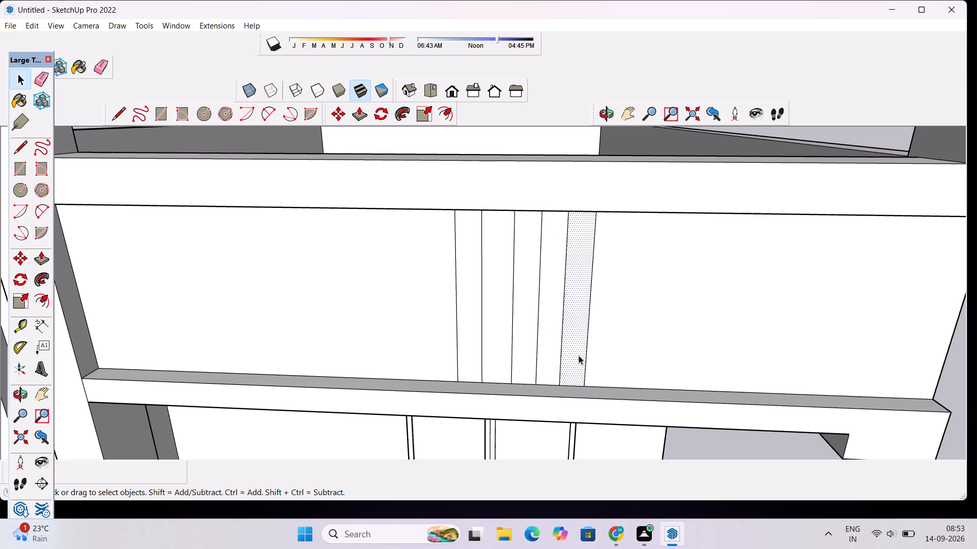
key(p)
click(579, 355)
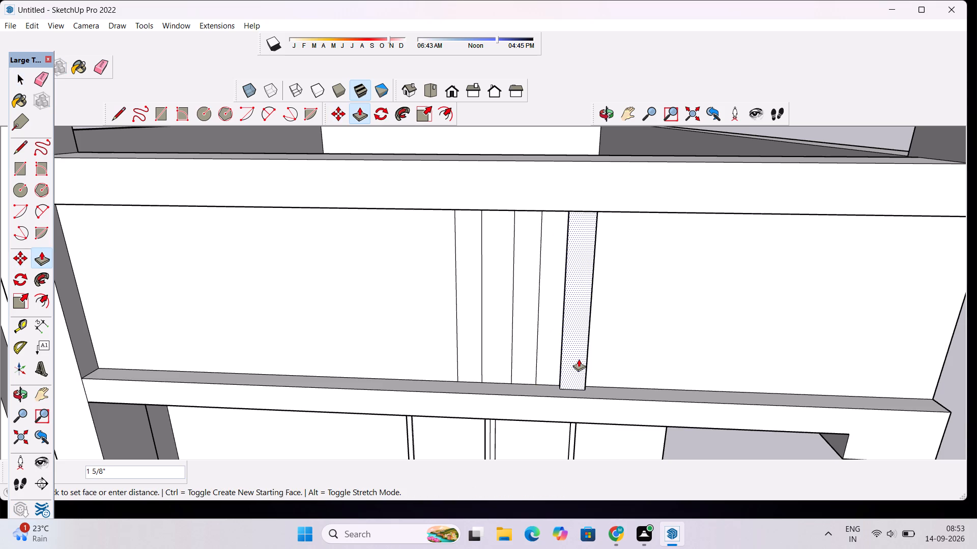
key(1)
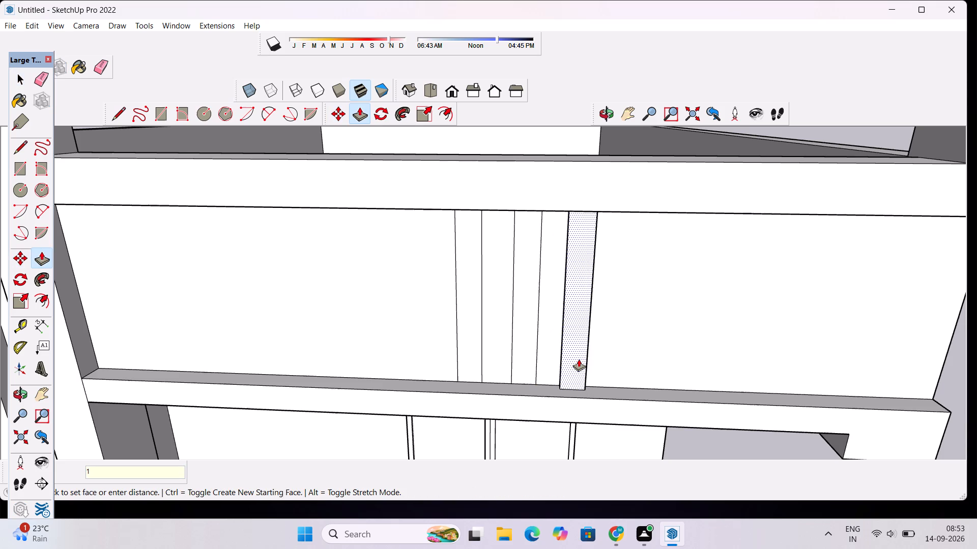
text(.5")
key(Return)
click(531, 315)
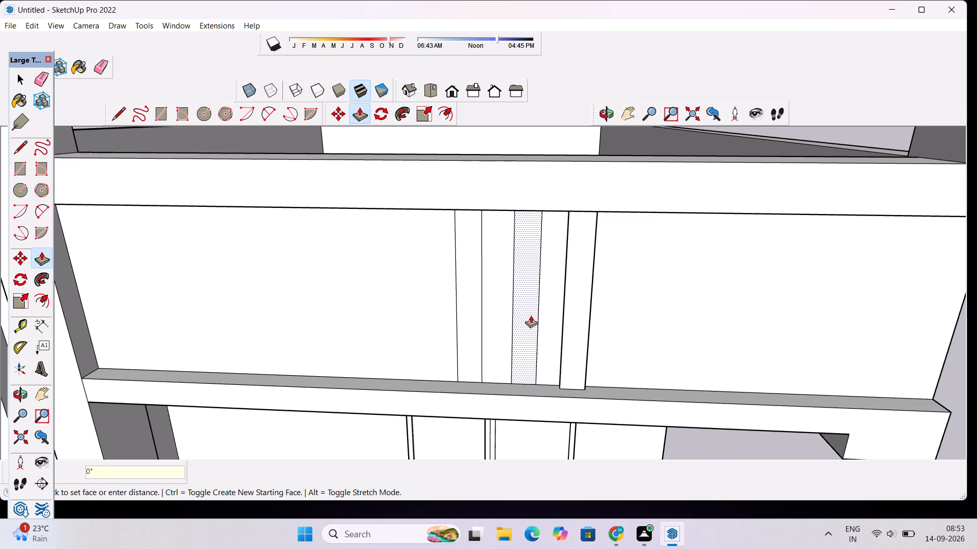
click(582, 310)
click(464, 321)
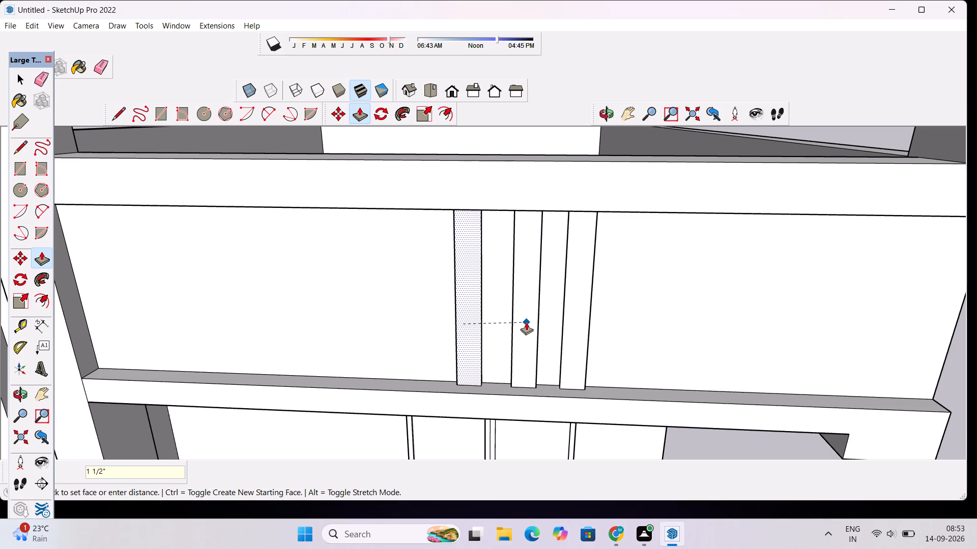
click(526, 322)
Examine the extruded strips on the upper balcony parapet from the front, the side and below.
click(606, 110)
drag(612, 185, 367, 357)
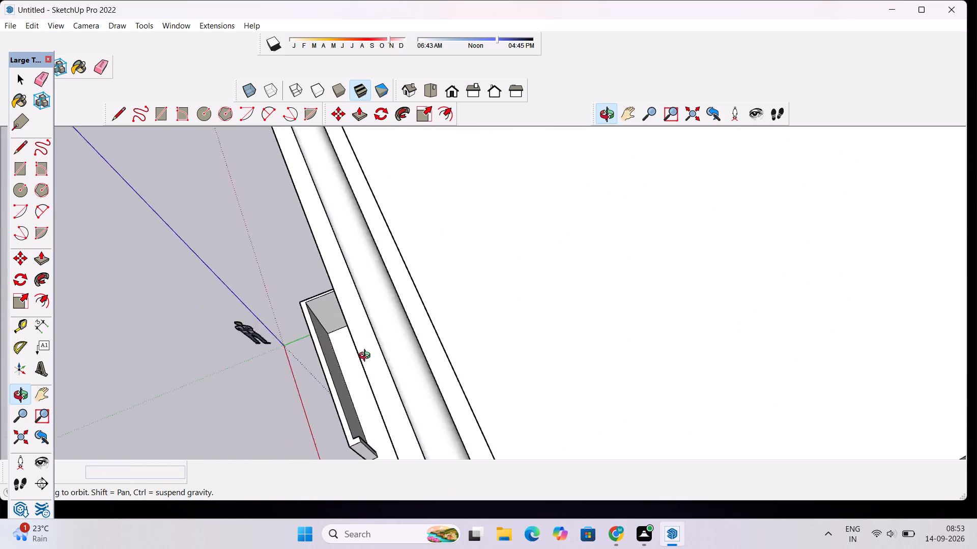
drag(367, 357, 627, 145)
scroll(589, 211, down, 5)
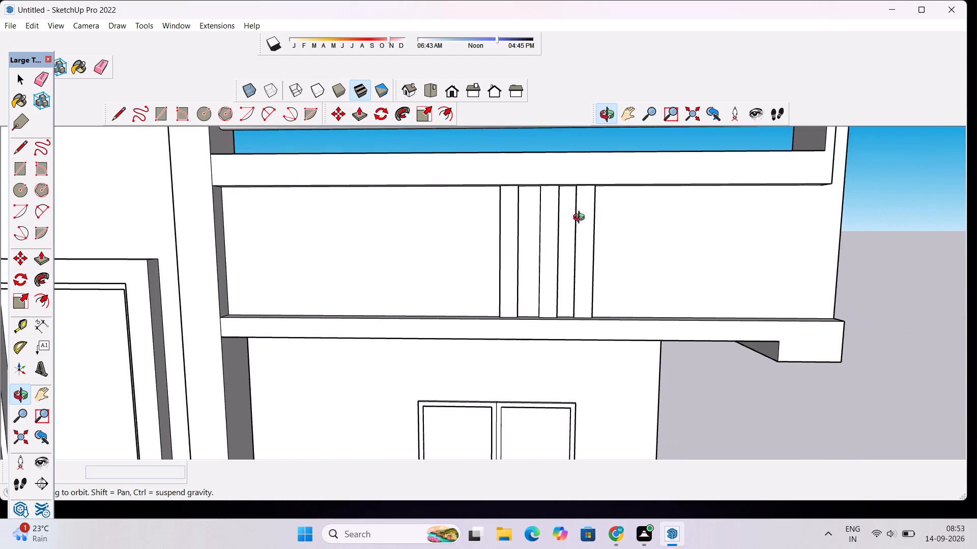
drag(535, 235, 464, 233)
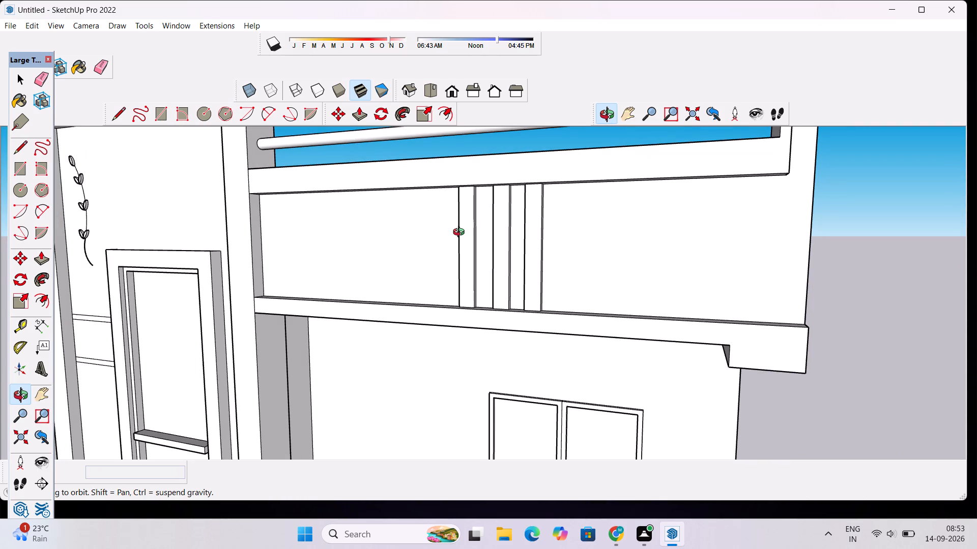
scroll(487, 224, up, 3)
drag(494, 264, 509, 287)
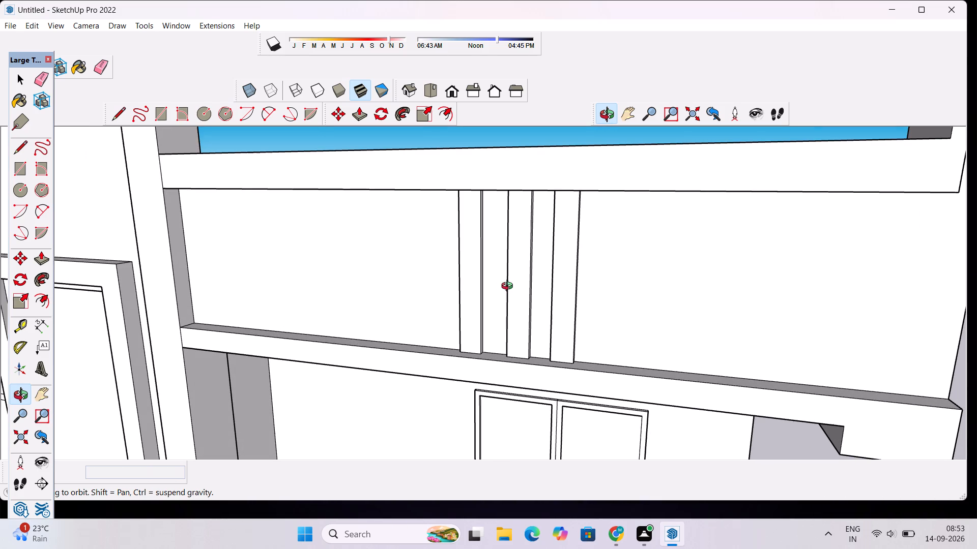
scroll(499, 275, up, 2)
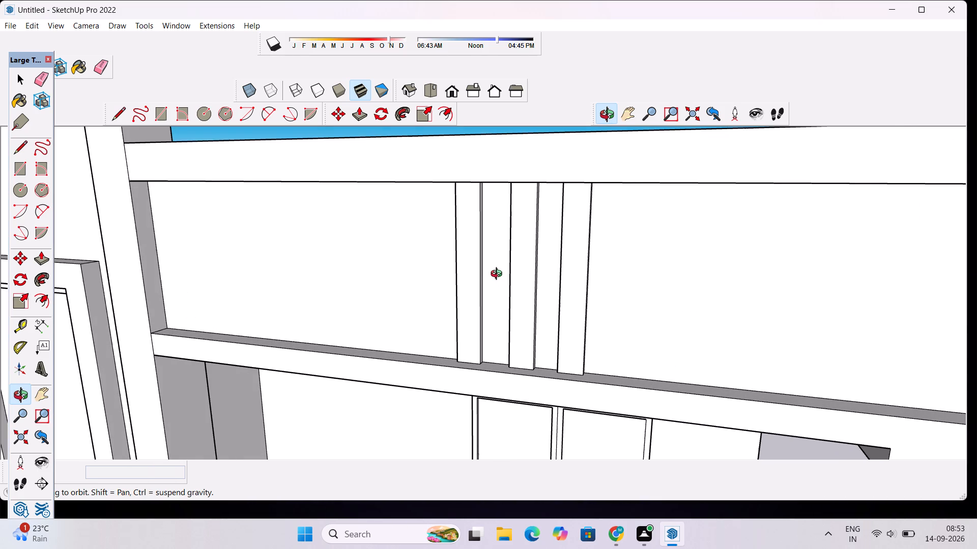
scroll(499, 272, up, 3)
drag(460, 285, 494, 266)
scroll(495, 262, down, 4)
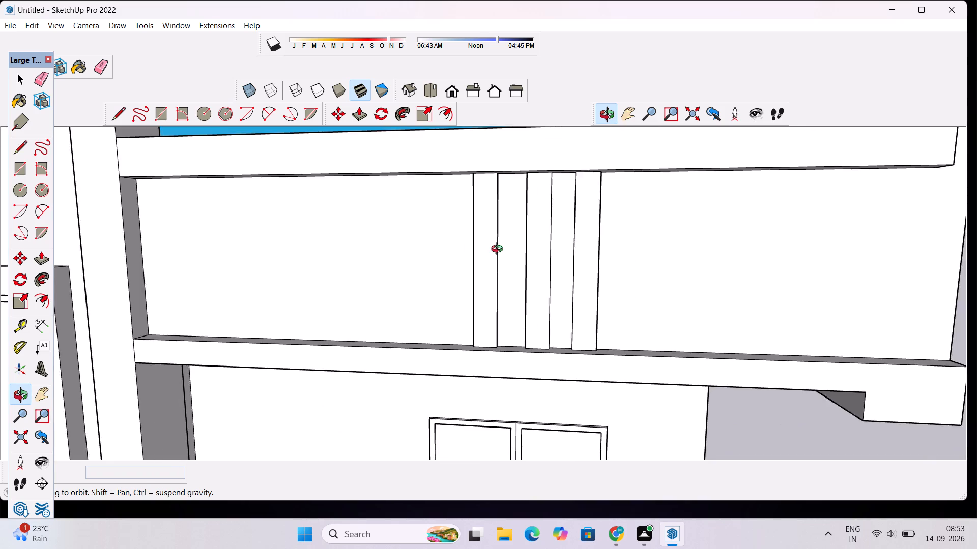
scroll(499, 250, down, 19)
scroll(504, 353, up, 4)
drag(474, 350, 502, 306)
Examine the whole house front, the porch floor and the boundary walls from several angles.
scroll(502, 301, down, 2)
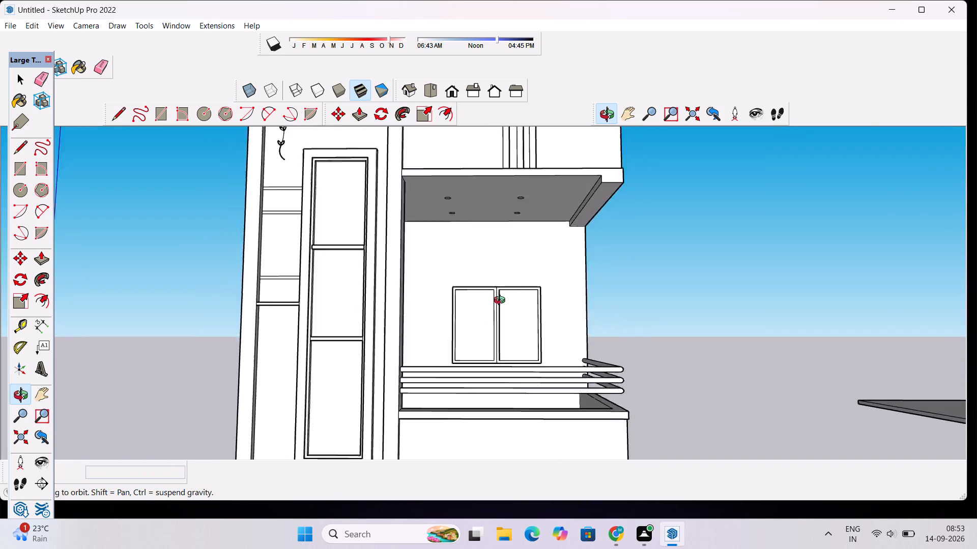
scroll(502, 301, down, 8)
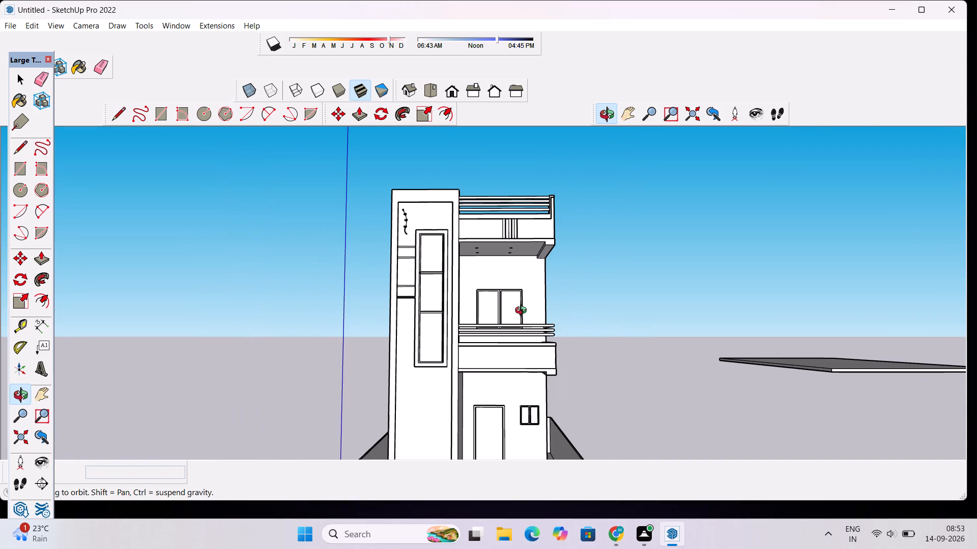
scroll(514, 295, down, 5)
drag(510, 312, 512, 322)
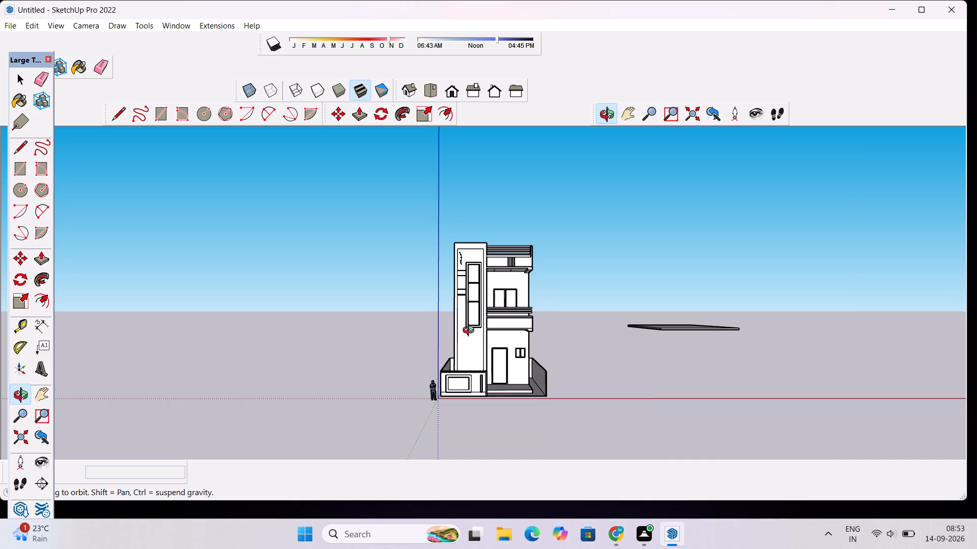
scroll(493, 353, down, 6)
scroll(502, 377, up, 12)
drag(521, 379, 439, 406)
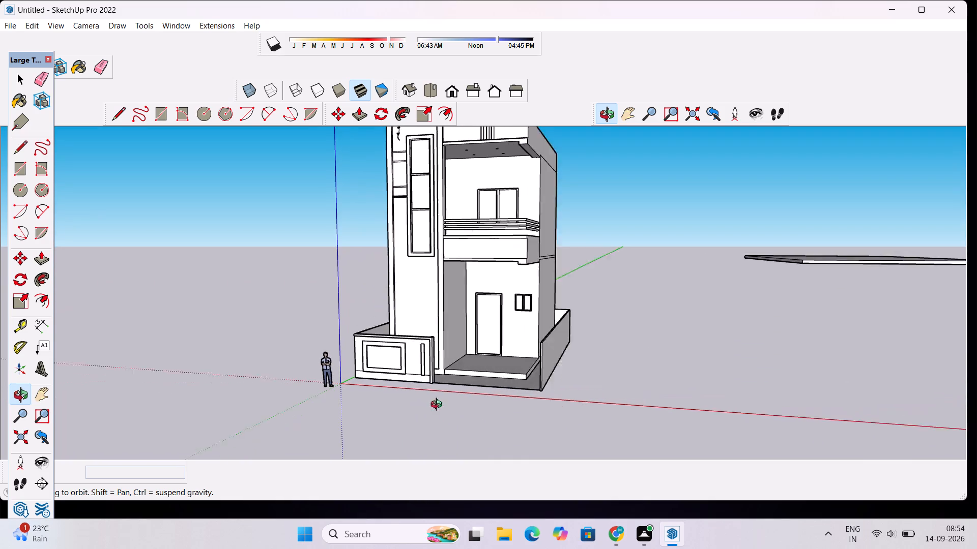
drag(439, 406, 421, 408)
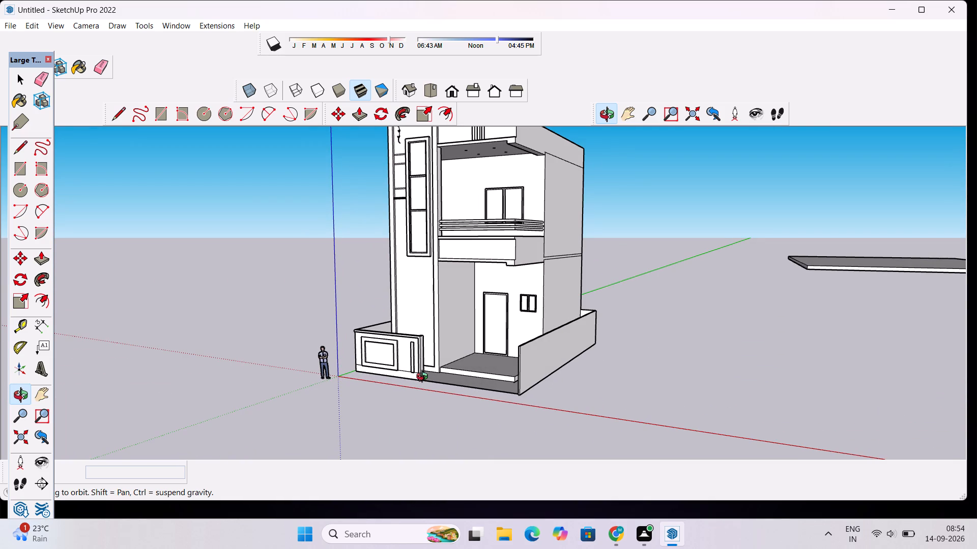
scroll(425, 377, up, 12)
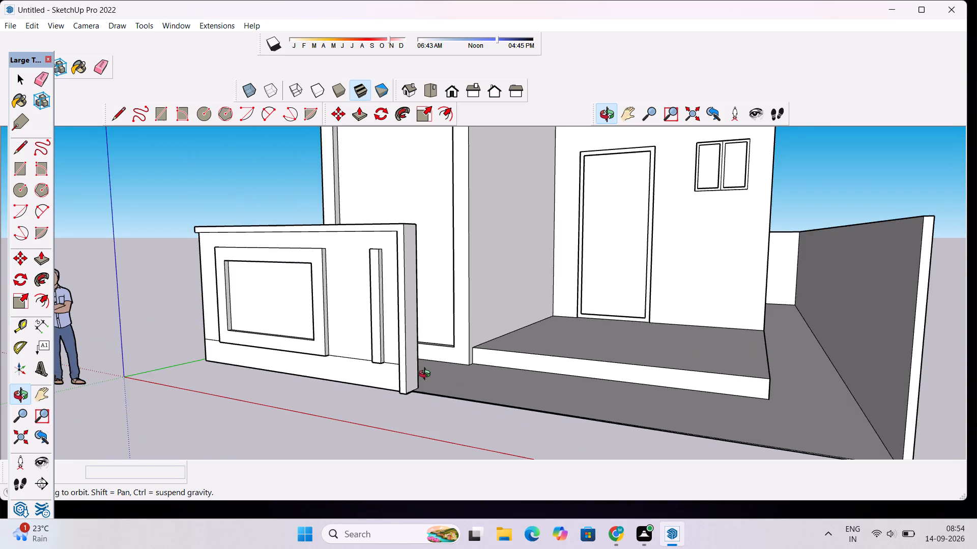
drag(428, 361, 513, 410)
scroll(510, 317, up, 5)
drag(510, 317, 519, 351)
scroll(519, 351, down, 11)
shift+drag(569, 359, 452, 339)
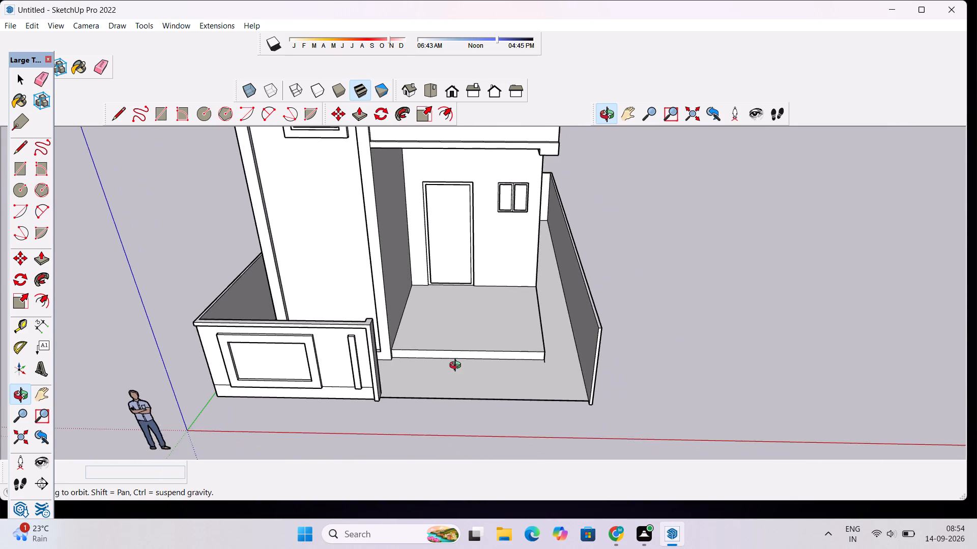
scroll(457, 367, up, 5)
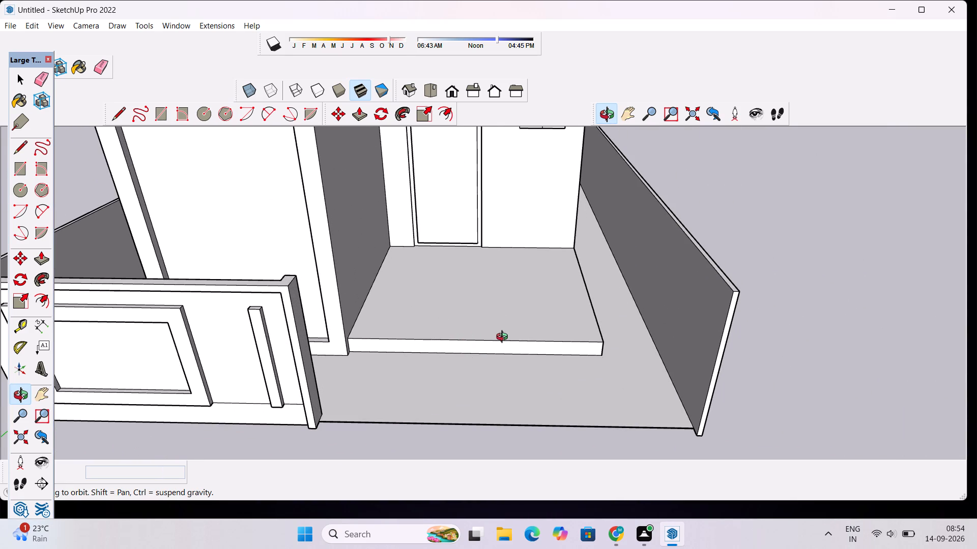
scroll(521, 337, down, 4)
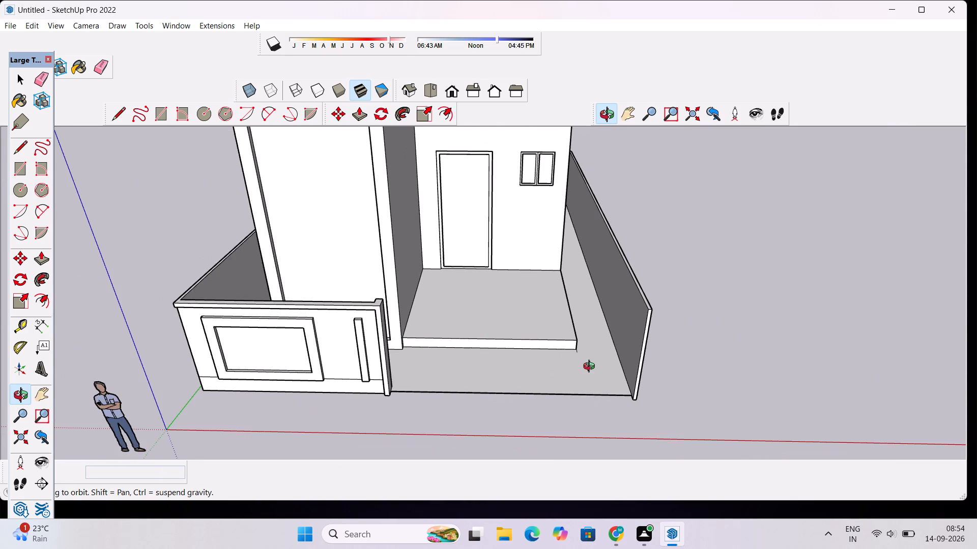
Erase the leftover line at the base of the open-ended side boundary wall's inner face, beyond the ground slab's front edge.
scroll(592, 368, up, 3)
shift+drag(602, 369, 516, 370)
scroll(547, 408, up, 9)
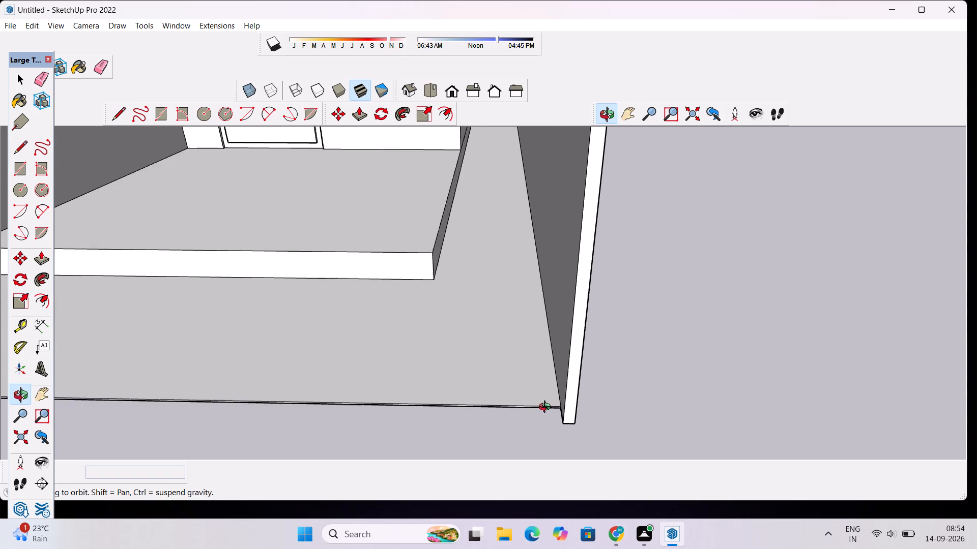
drag(547, 408, 569, 378)
scroll(569, 378, up, 9)
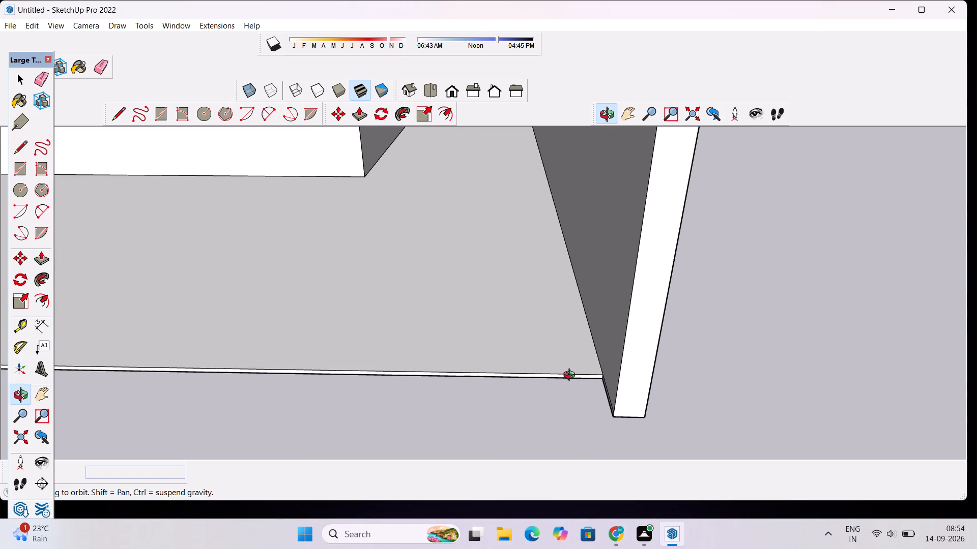
scroll(579, 372, up, 6)
key(r)
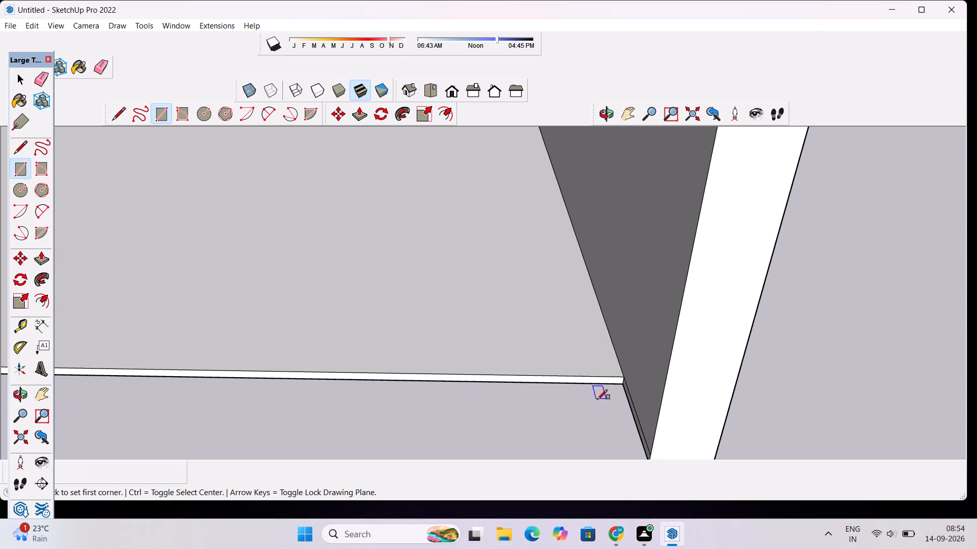
scroll(600, 327, down, 7)
scroll(598, 388, up, 9)
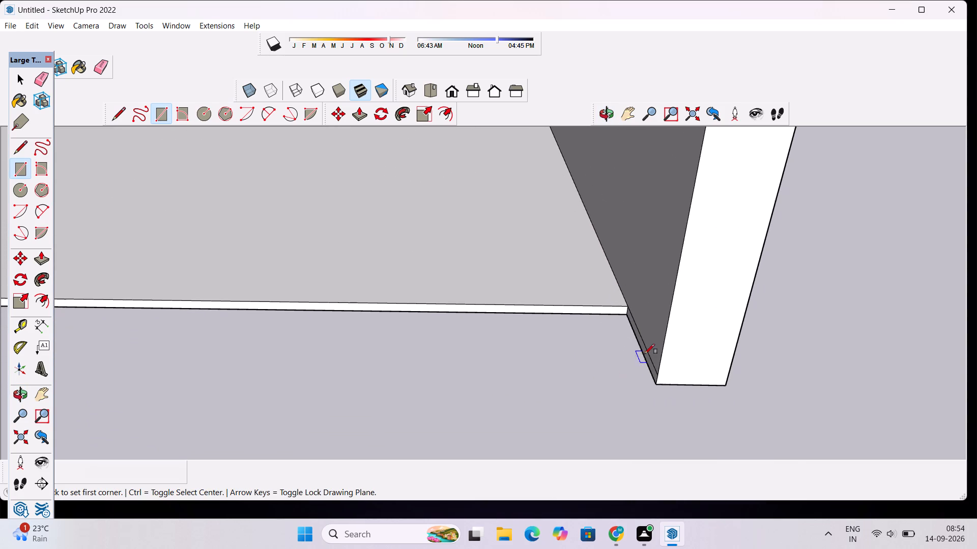
scroll(609, 326, up, 4)
key(e)
scroll(609, 326, up, 4)
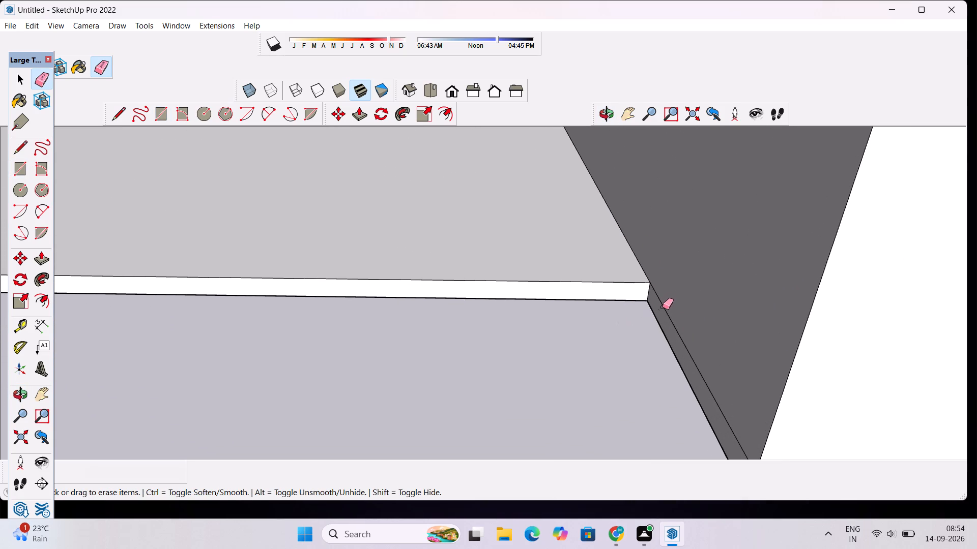
drag(664, 306, 665, 310)
Draw a 6" by about 2 13/16" rectangle at the side boundary wall's front inner corner, against the ground slab's front edge.
scroll(671, 296, down, 13)
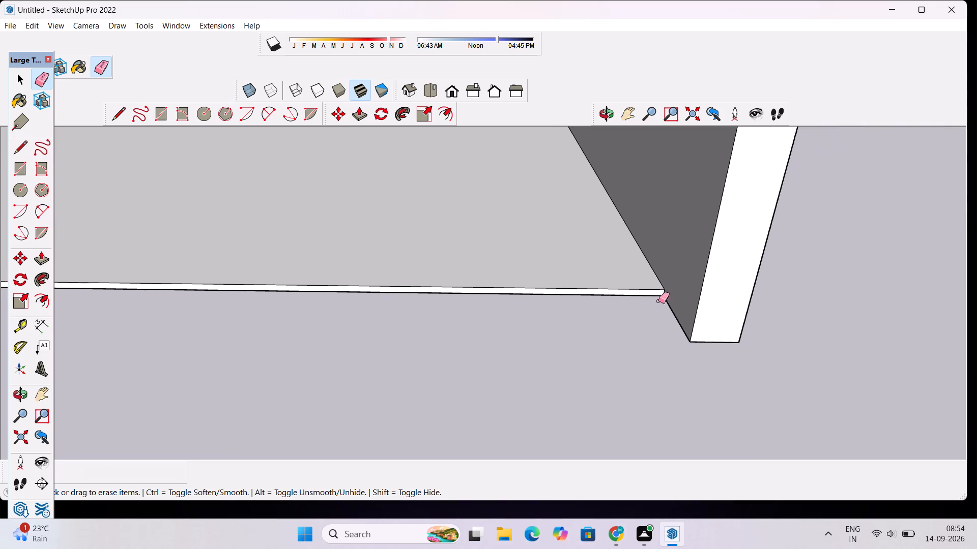
key(r)
scroll(644, 348, up, 4)
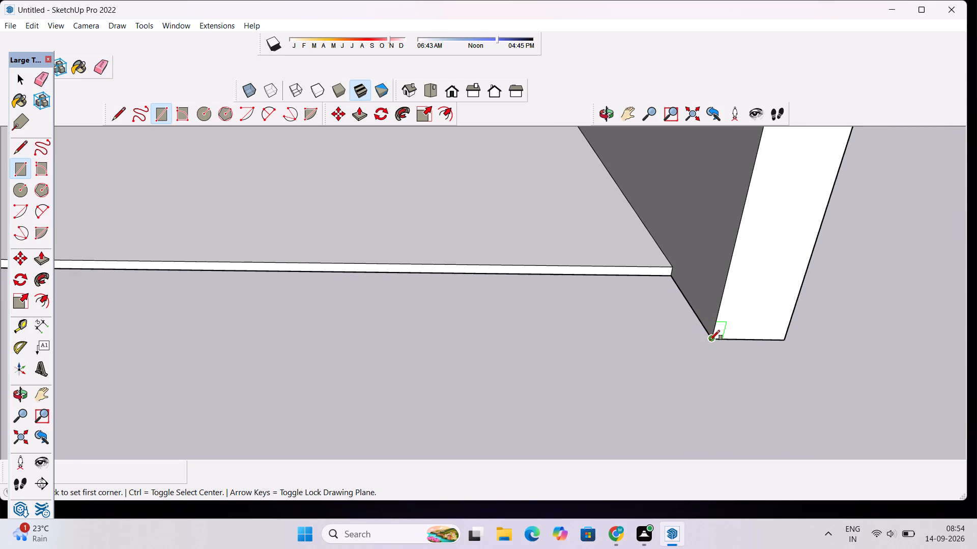
click(710, 340)
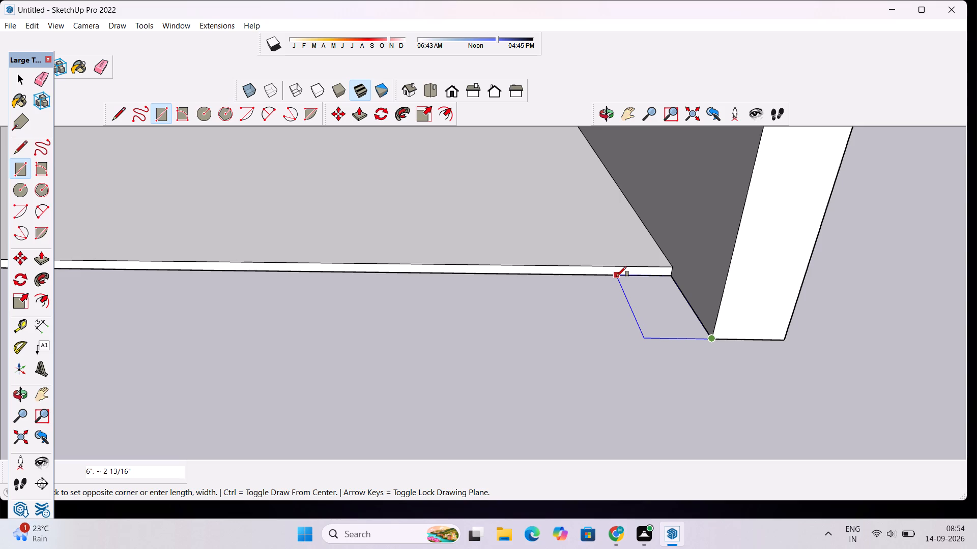
text(6")
key(Return)
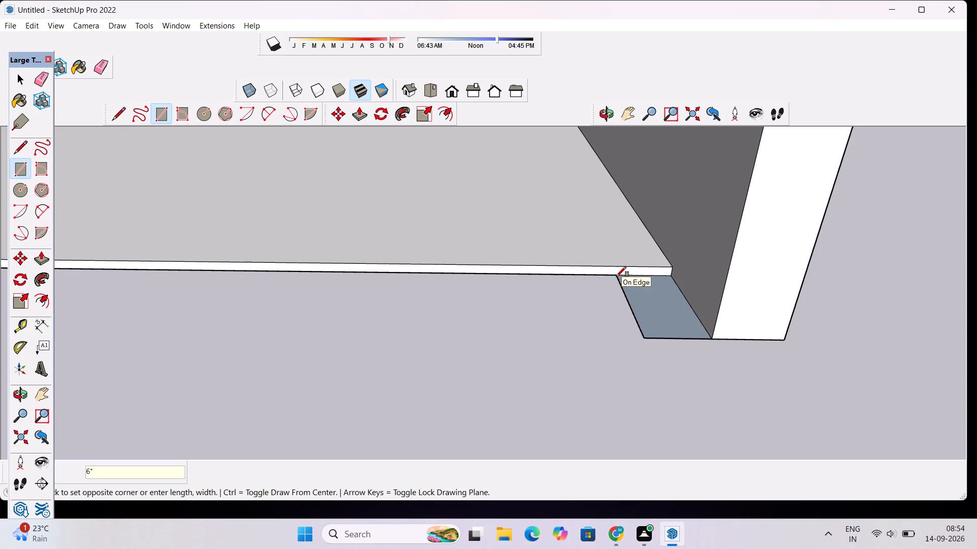
Extrude the small corner rectangle upward 8', matching the height of the front boundary wall's end post.
key(space)
click(649, 309)
key(p)
click(649, 309)
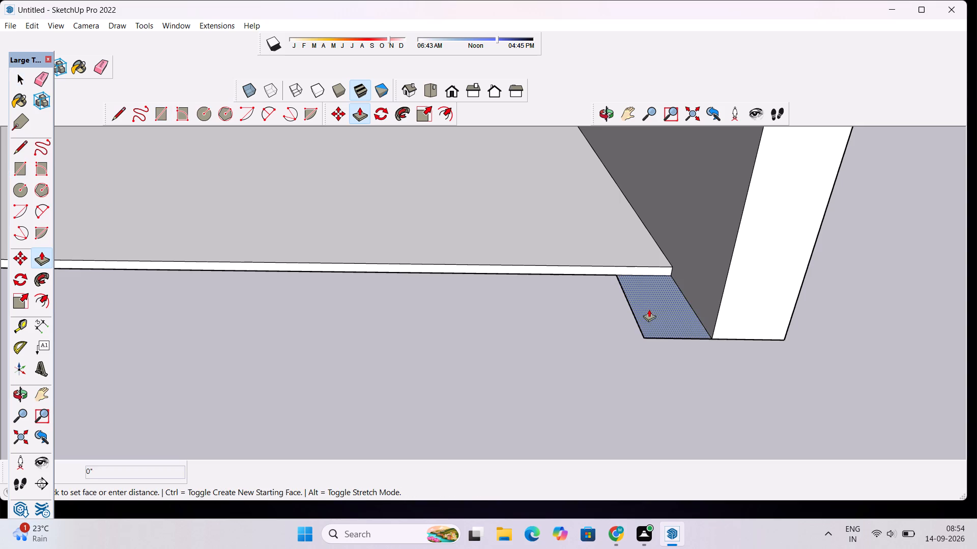
scroll(647, 299, down, 13)
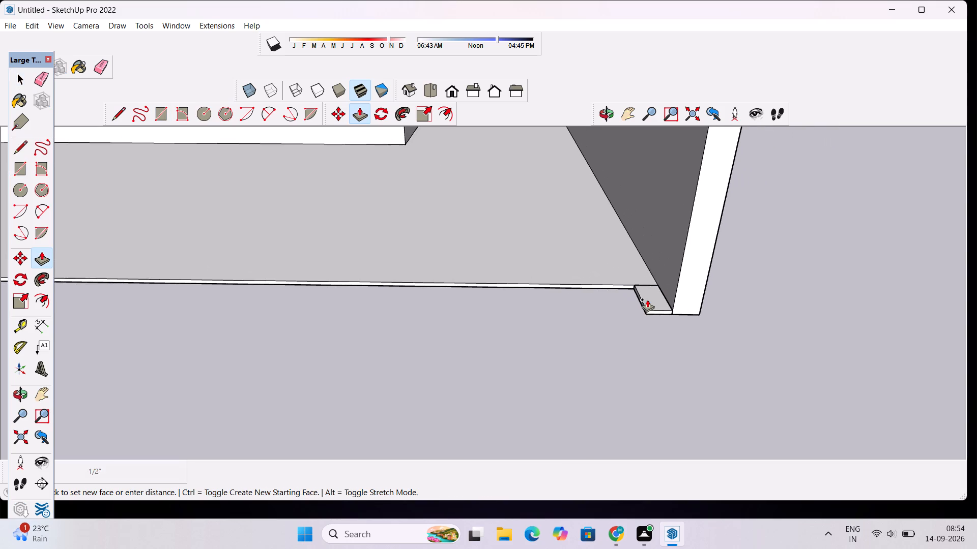
scroll(655, 258, down, 10)
scroll(655, 258, up, 1)
scroll(655, 258, down, 11)
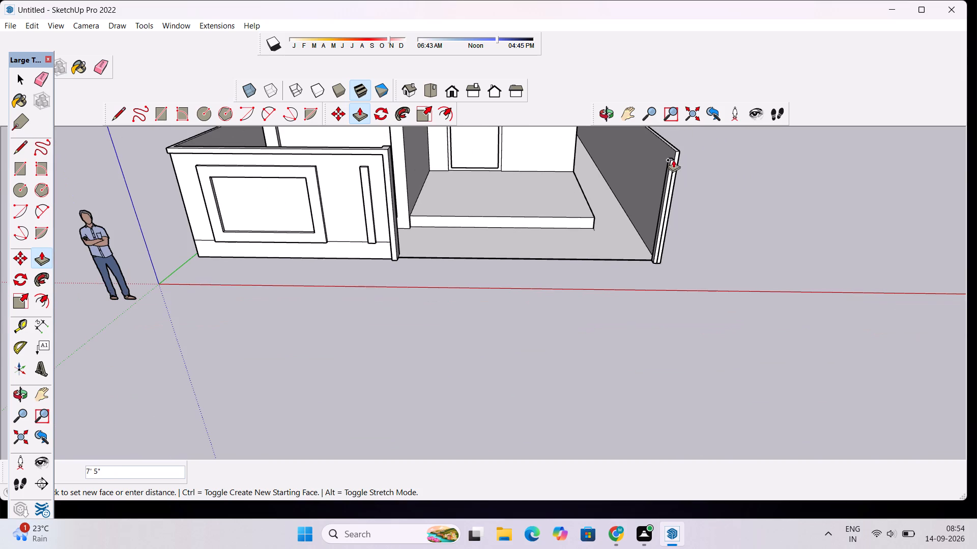
click(387, 150)
Erase the vertical seam line between the new corner post and the side boundary wall's front end.
scroll(751, 202, up, 4)
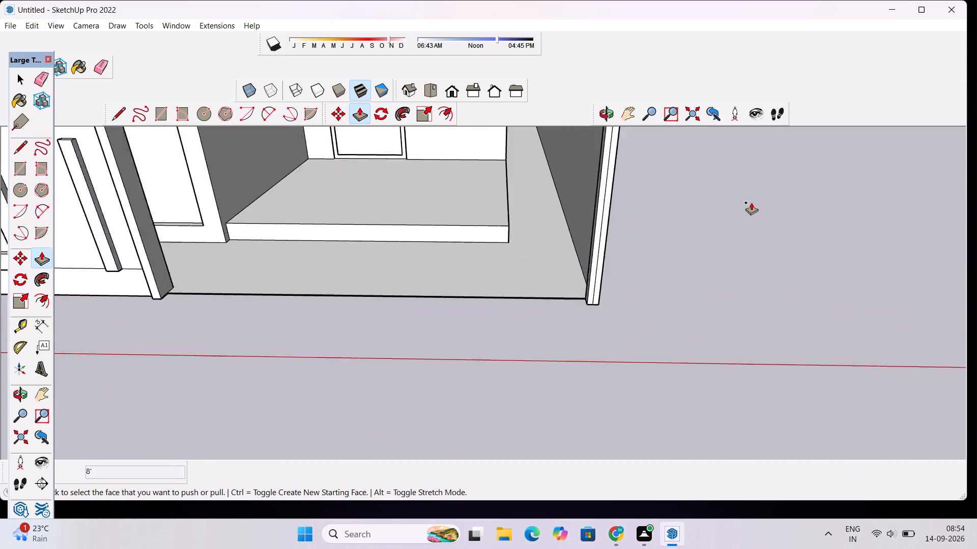
scroll(751, 202, up, 1)
key(space)
key(e)
scroll(632, 217, up, 5)
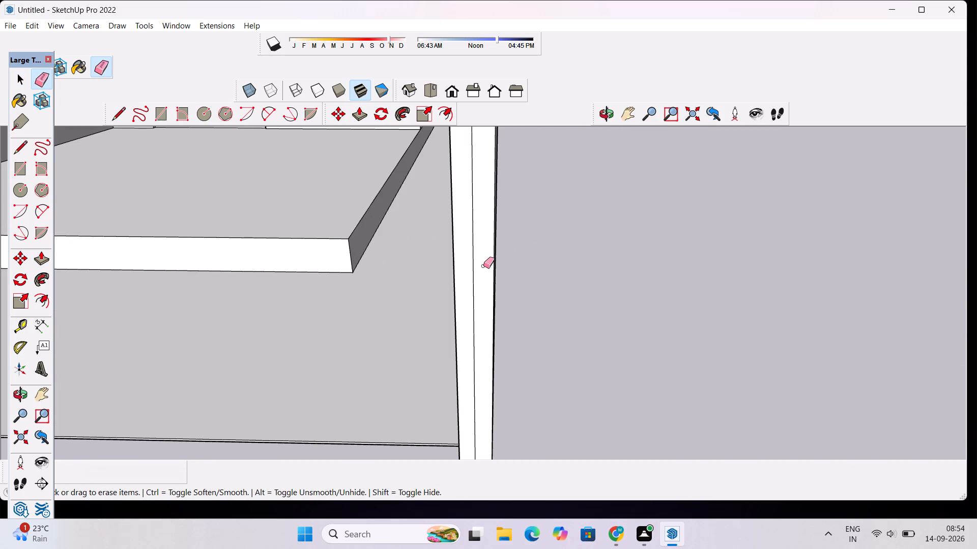
click(473, 275)
click(611, 114)
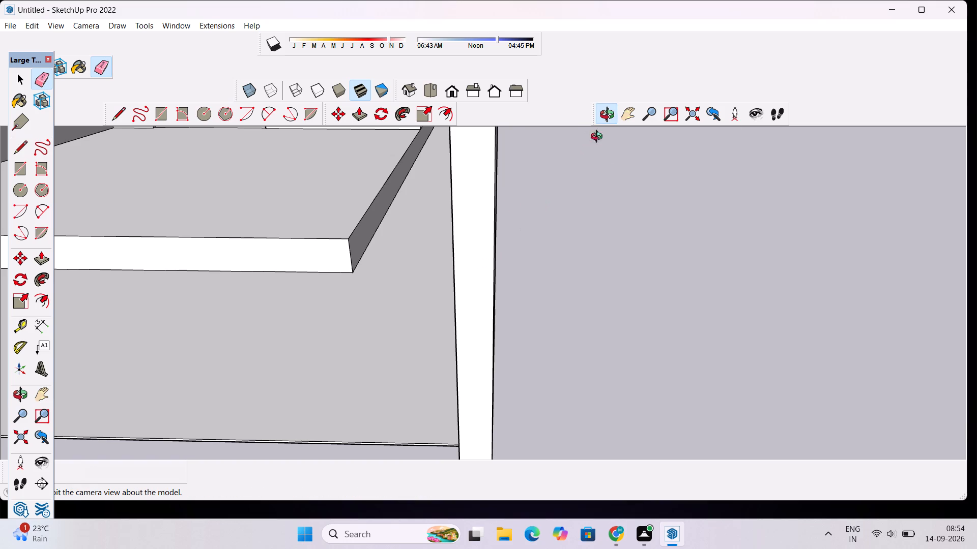
Erase the leftover seam line on top between the new corner post and the side boundary wall.
drag(513, 206, 976, 177)
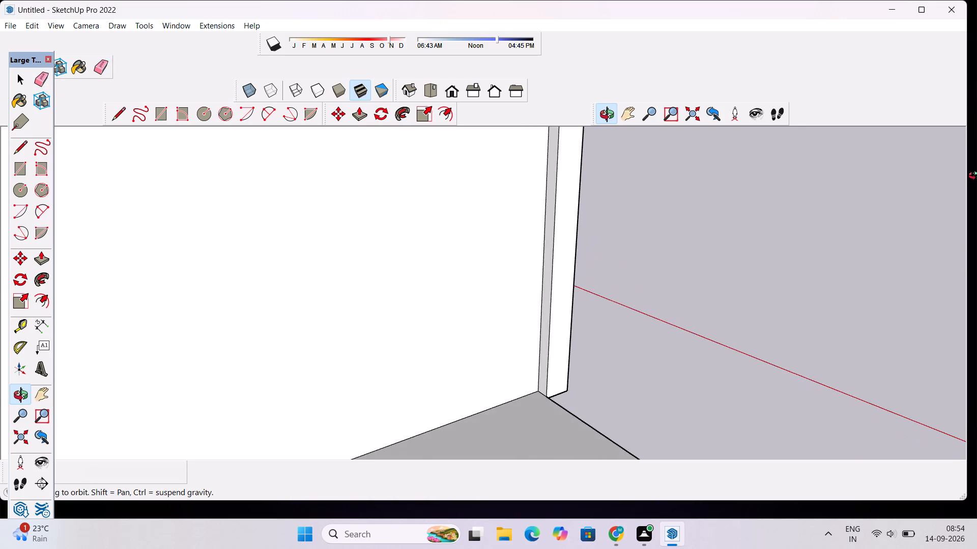
drag(976, 177, 619, 202)
scroll(618, 200, down, 12)
scroll(620, 200, up, 1)
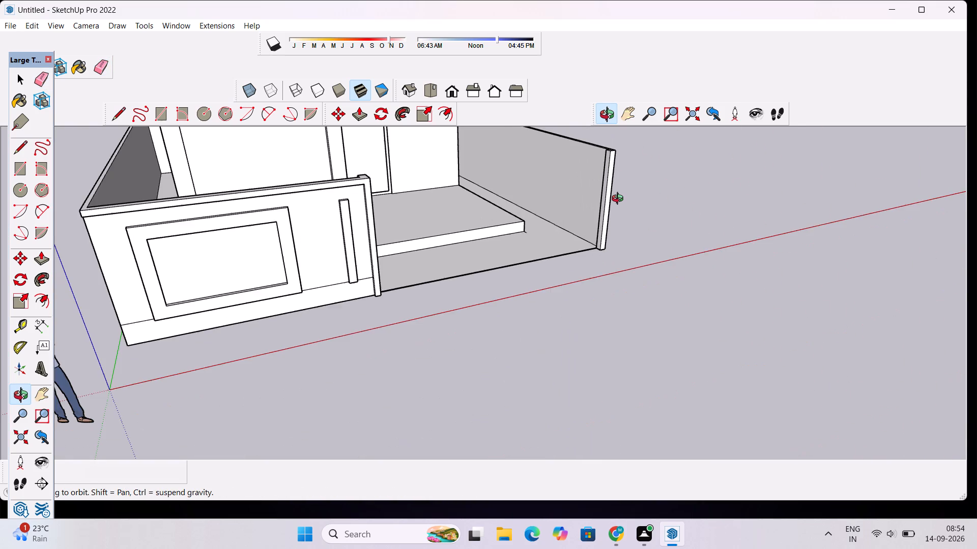
shift+drag(620, 200, 624, 242)
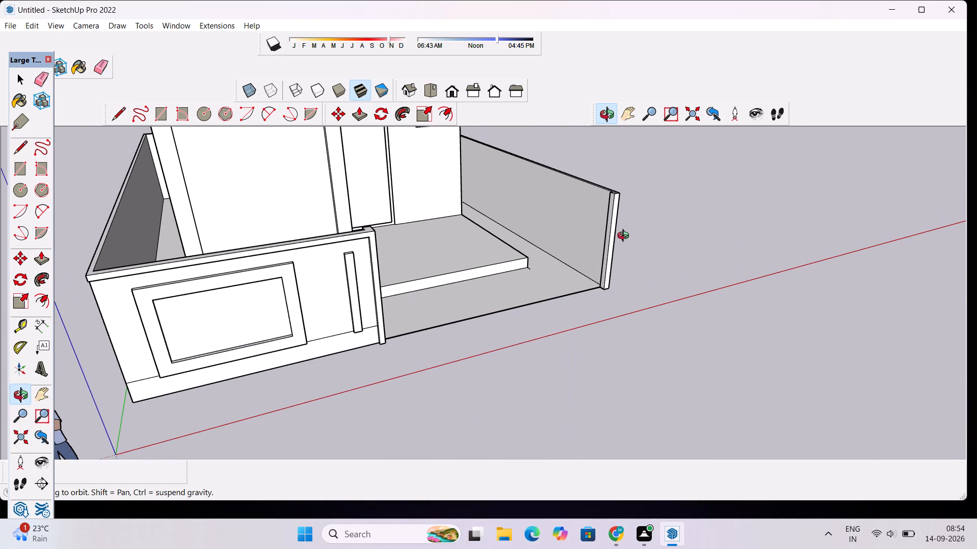
scroll(594, 235, up, 8)
shift+drag(630, 219, 639, 257)
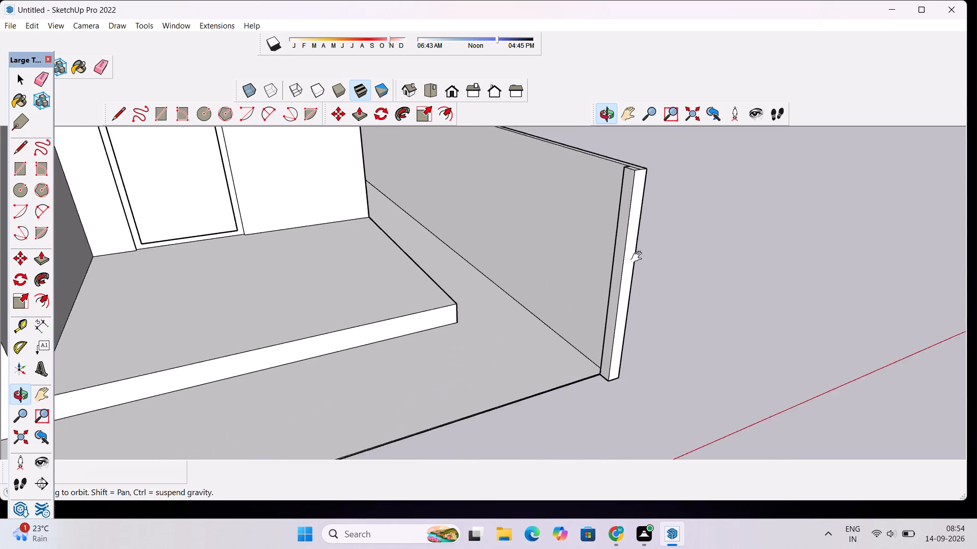
shift+drag(639, 257, 637, 301)
scroll(617, 247, up, 3)
drag(614, 257, 634, 299)
scroll(652, 257, down, 4)
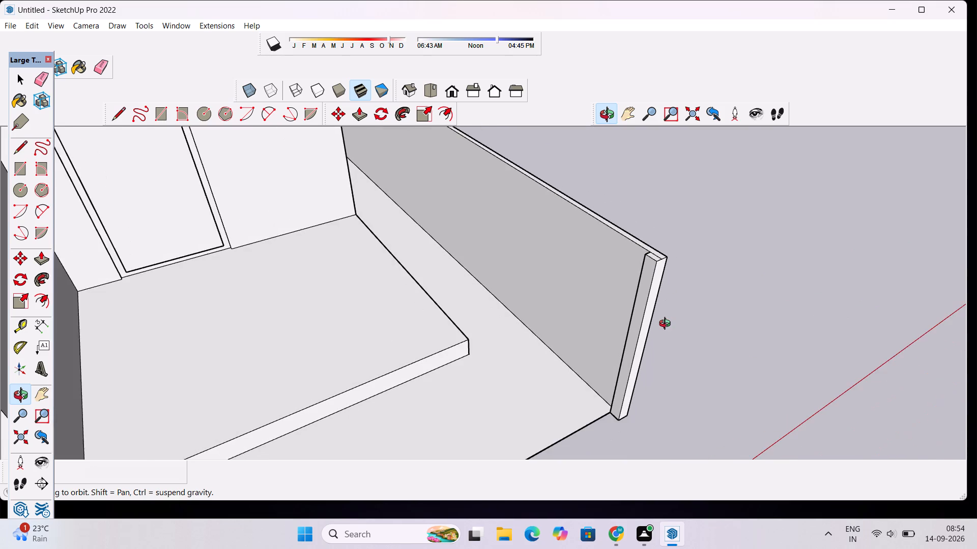
scroll(667, 325, up, 4)
drag(647, 239, 640, 306)
scroll(660, 269, up, 3)
key(e)
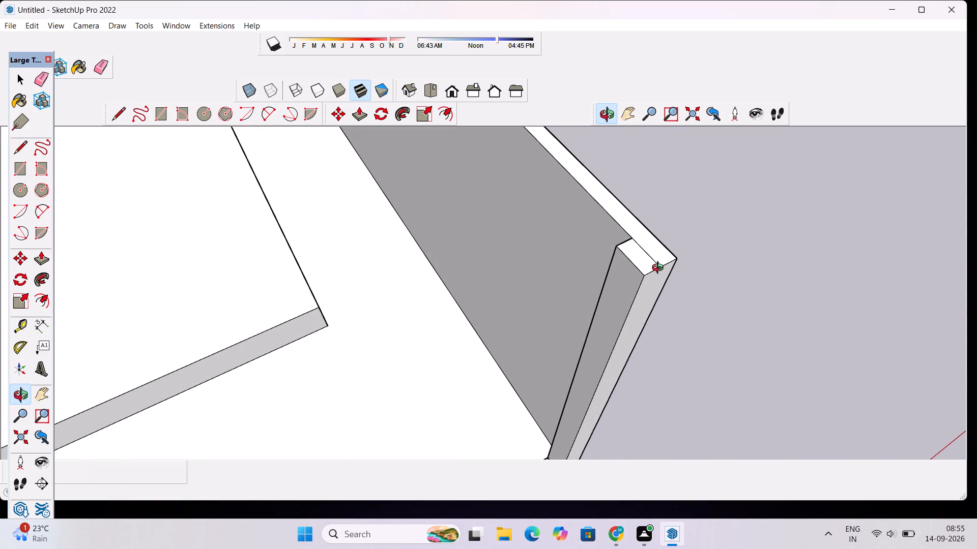
drag(660, 254, 655, 263)
scroll(650, 249, down, 4)
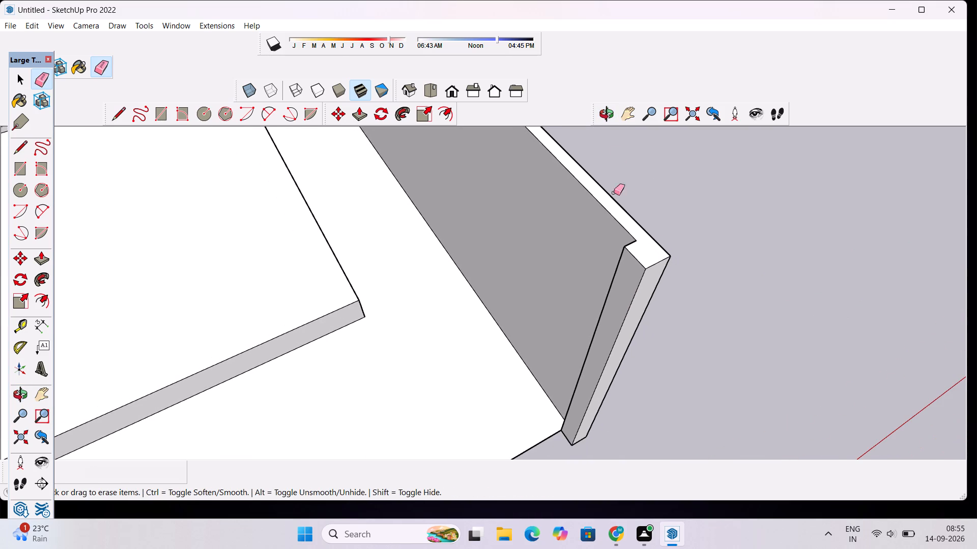
Examine the new corner post, the gate opening and the front boundary wall's end post from several angles.
click(608, 114)
drag(581, 241, 637, 181)
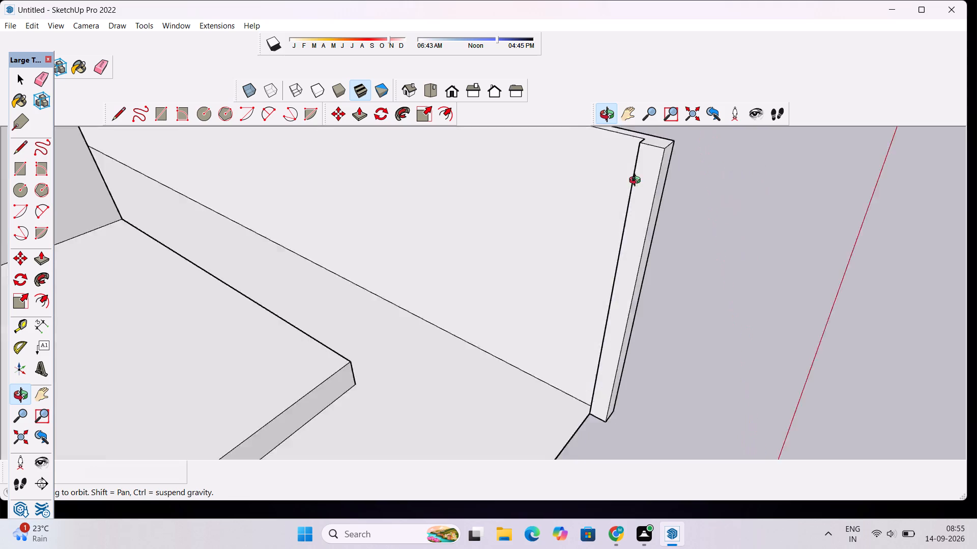
drag(637, 181, 538, 188)
scroll(565, 188, down, 10)
drag(609, 246, 534, 233)
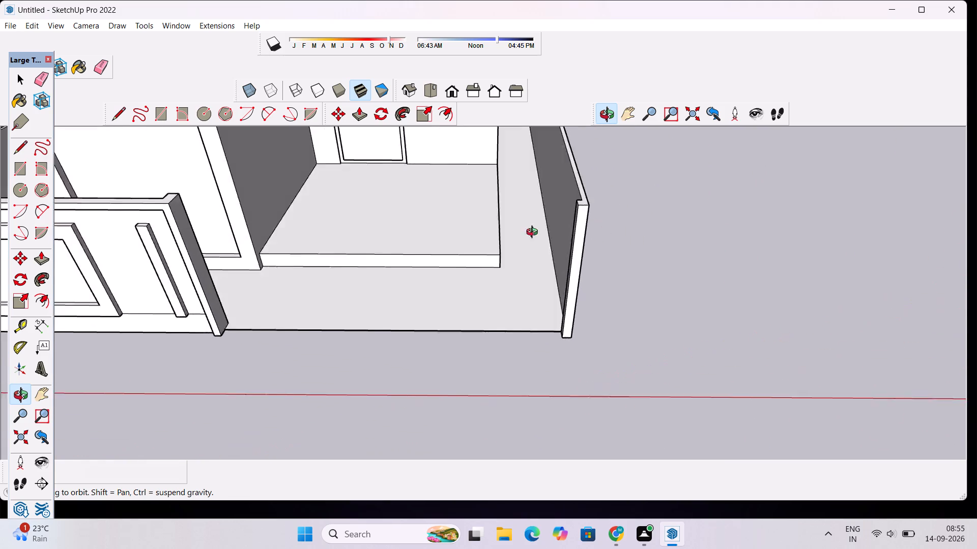
drag(534, 233, 430, 273)
scroll(429, 272, down, 4)
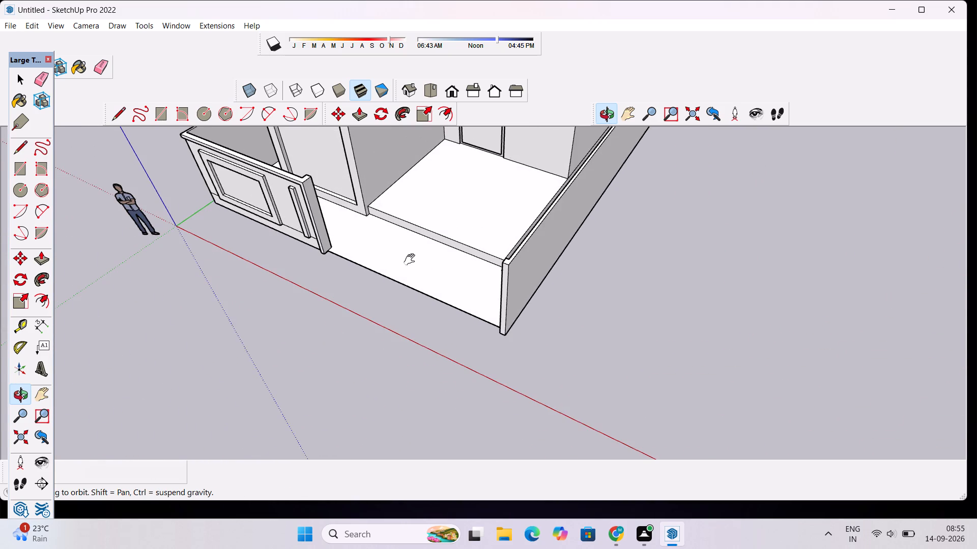
shift+drag(412, 260, 596, 297)
scroll(595, 296, up, 5)
drag(550, 313, 641, 221)
scroll(665, 196, down, 4)
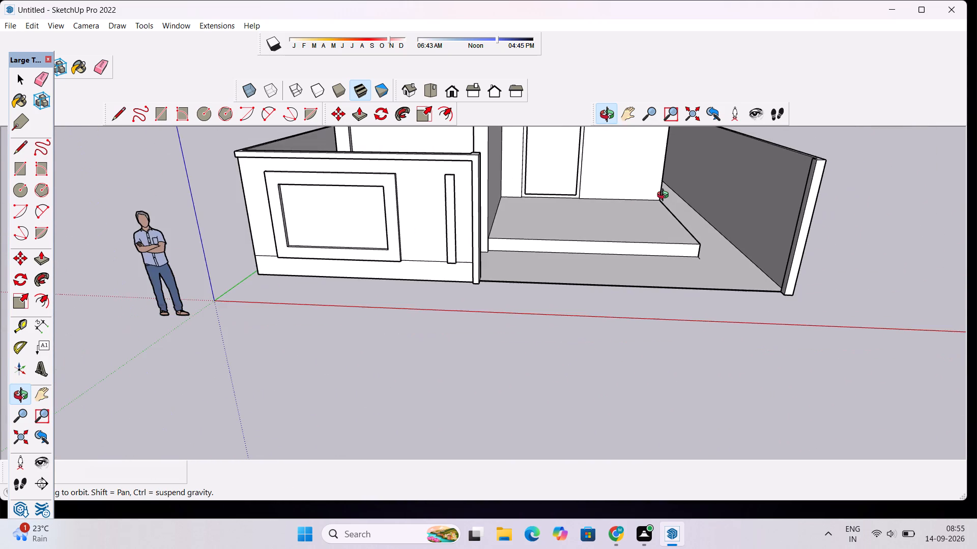
shift+drag(665, 196, 537, 270)
scroll(511, 268, up, 3)
drag(492, 282, 700, 347)
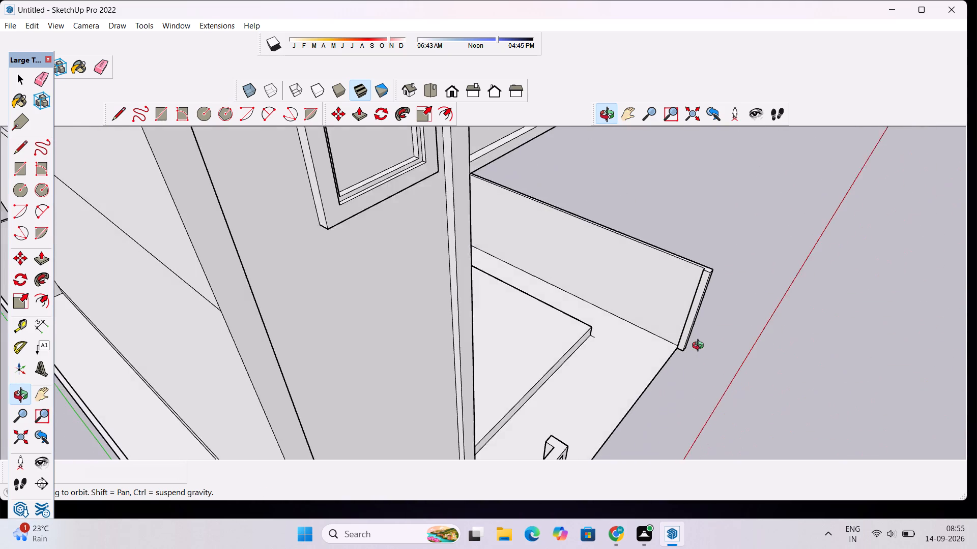
drag(700, 347, 550, 259)
scroll(547, 257, down, 4)
drag(615, 301, 544, 294)
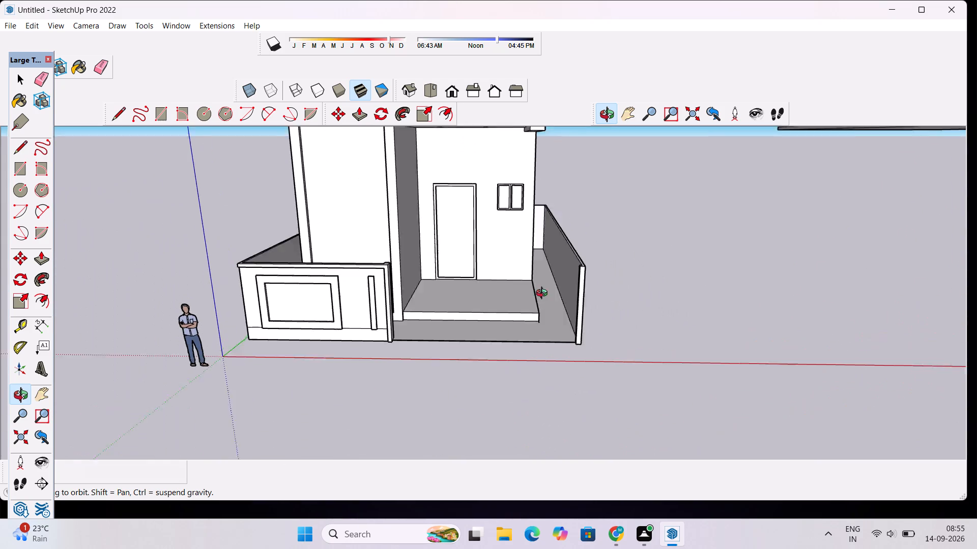
drag(544, 294, 528, 291)
scroll(445, 309, up, 4)
scroll(451, 284, down, 4)
drag(451, 284, 457, 319)
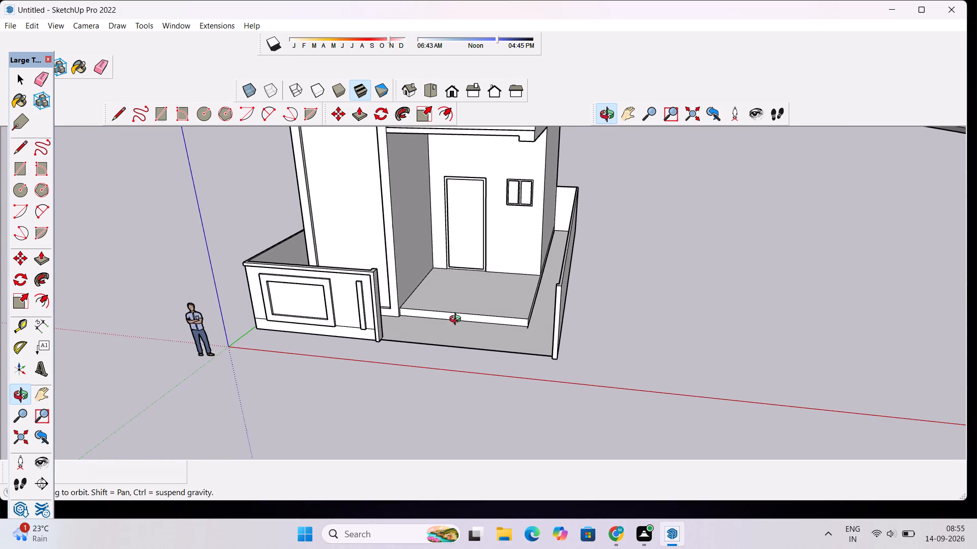
scroll(473, 333, up, 5)
scroll(370, 312, up, 3)
drag(457, 333, 372, 345)
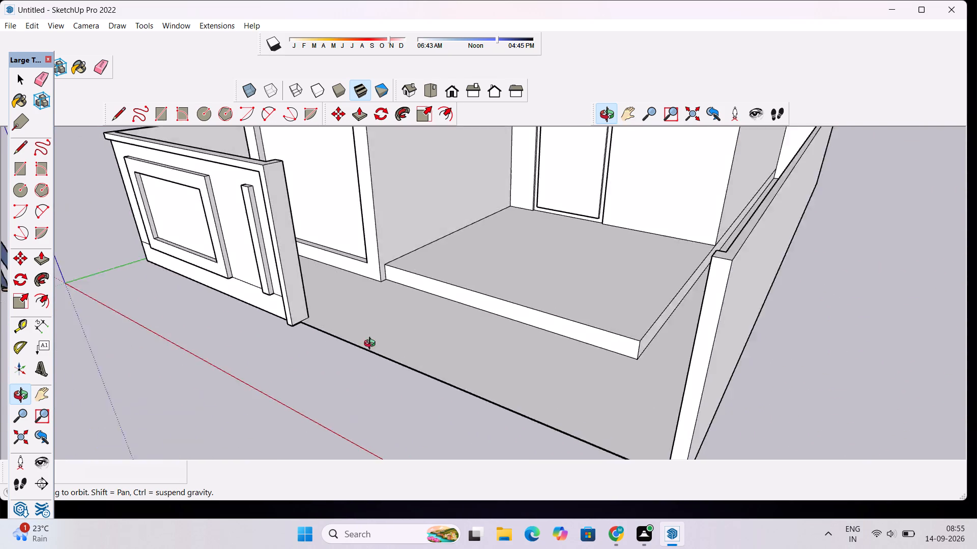
drag(372, 345, 289, 317)
scroll(287, 296, down, 3)
shift+drag(289, 286, 336, 401)
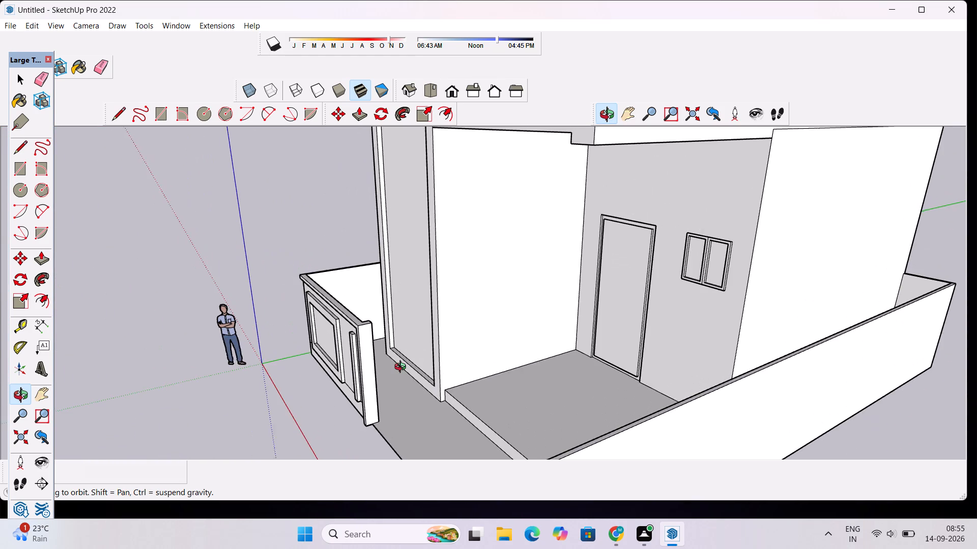
scroll(403, 368, up, 5)
drag(397, 384, 373, 356)
scroll(332, 311, down, 5)
shift+drag(331, 309, 343, 323)
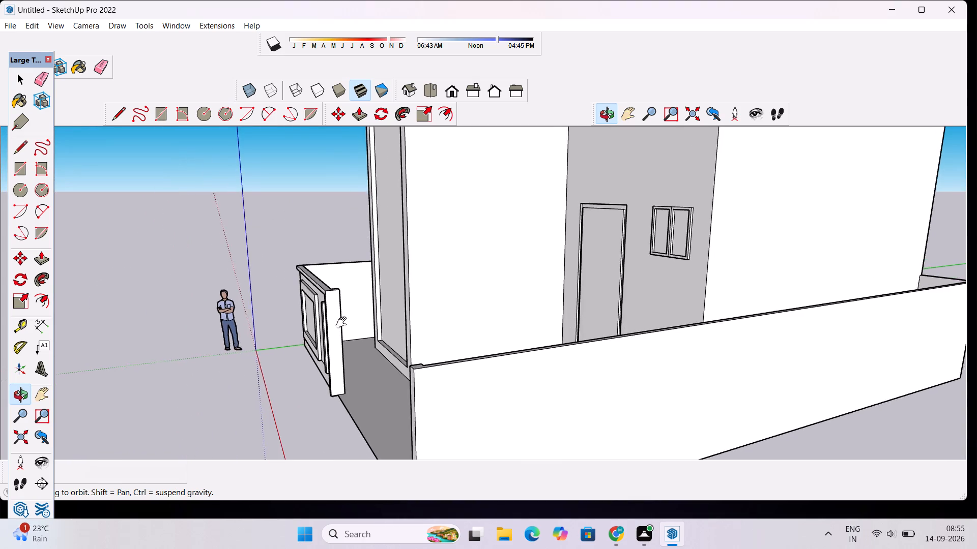
shift+drag(343, 323, 367, 318)
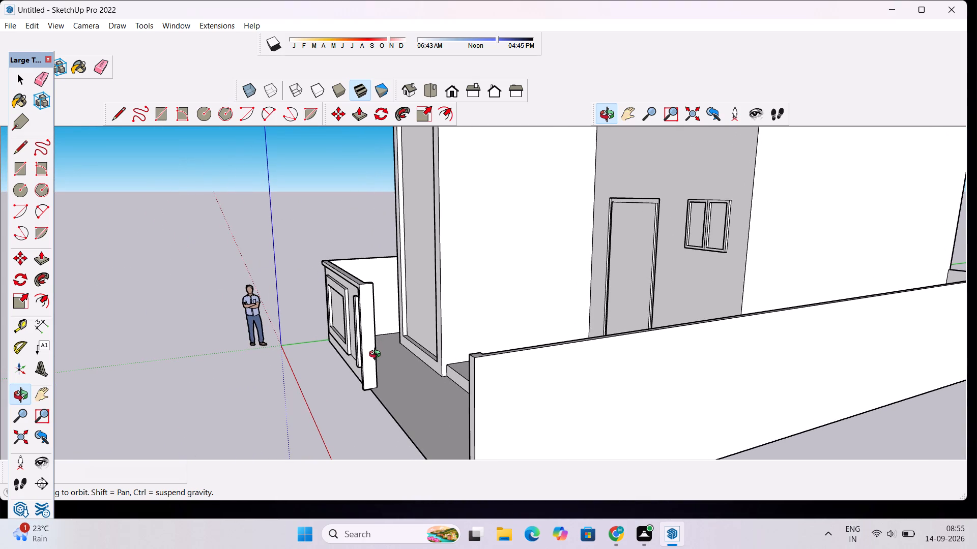
scroll(377, 374, up, 9)
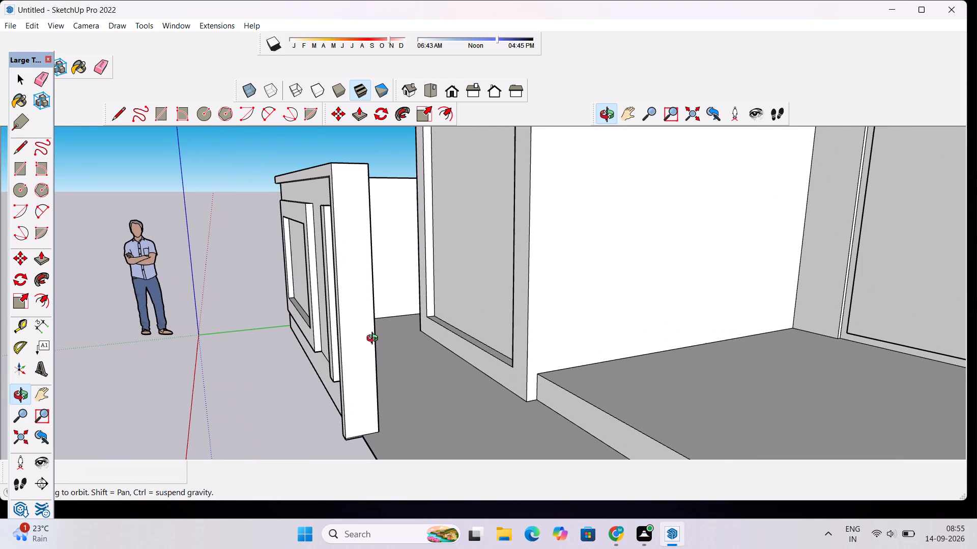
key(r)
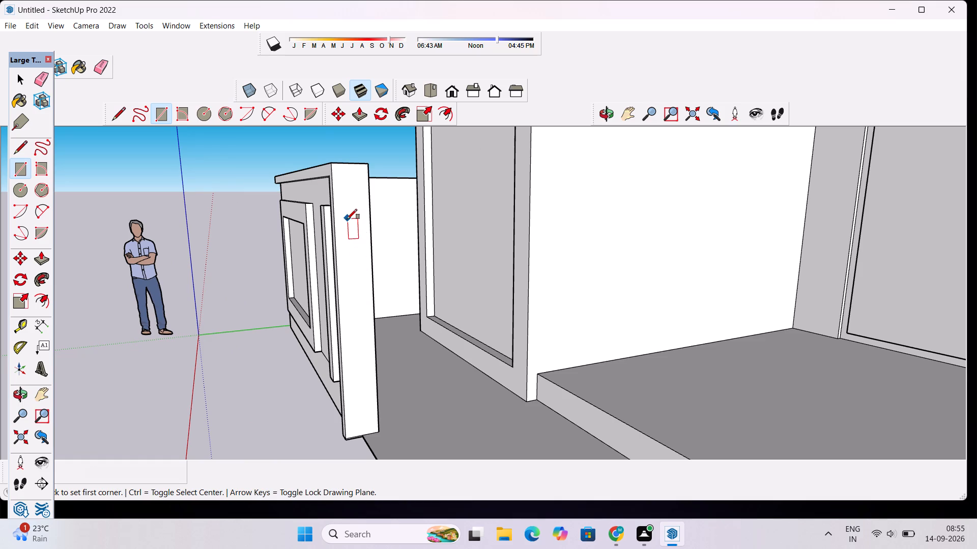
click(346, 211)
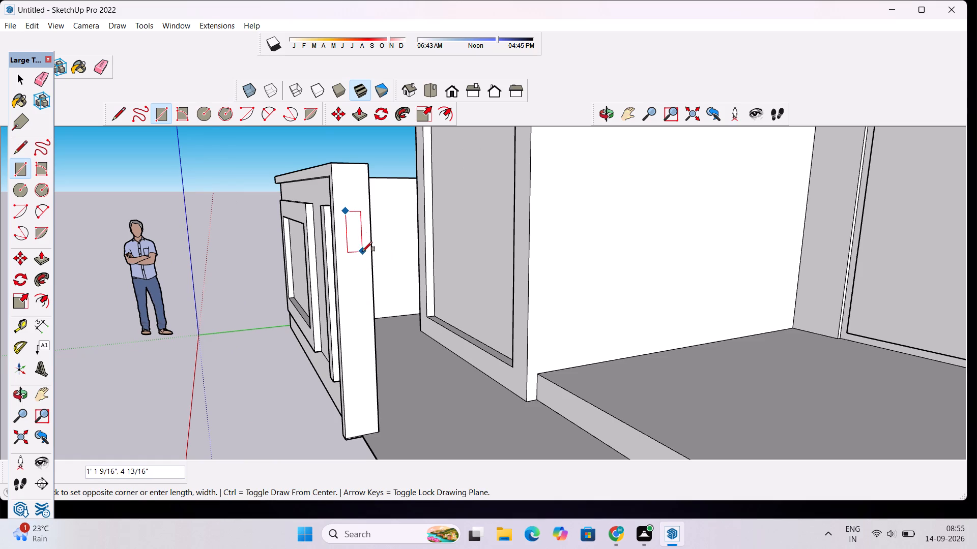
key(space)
Draw a circle of 3" radius on the upper part of the front boundary wall end post's gate-facing side.
key(c)
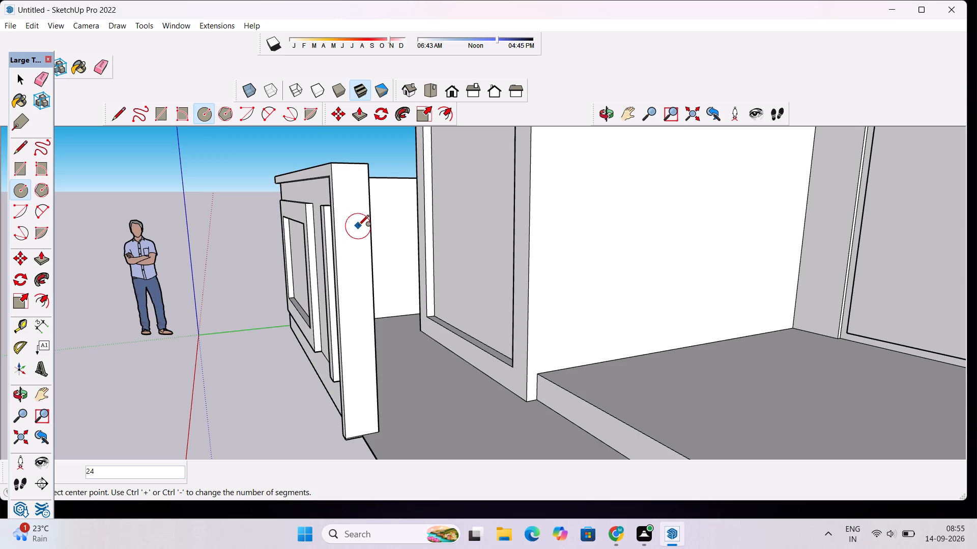
click(357, 231)
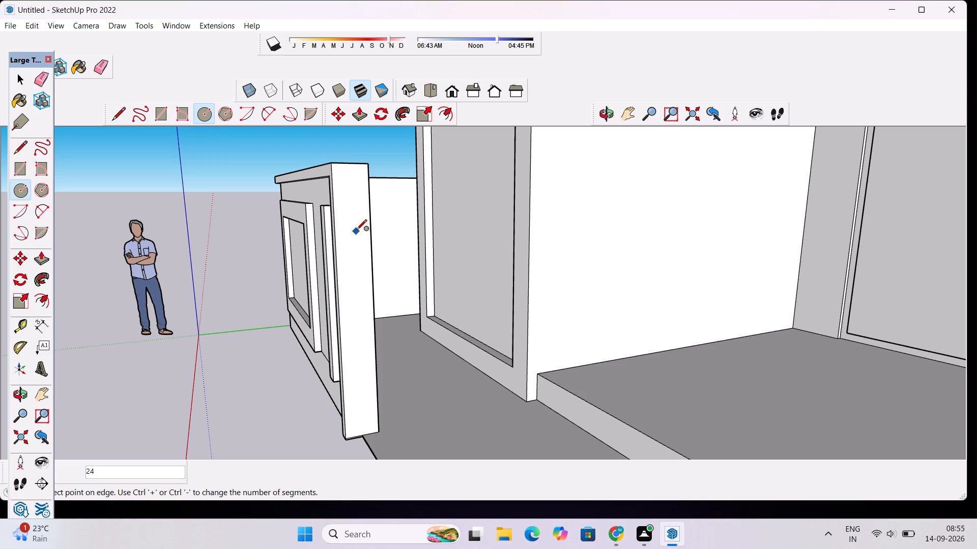
scroll(358, 219, up, 3)
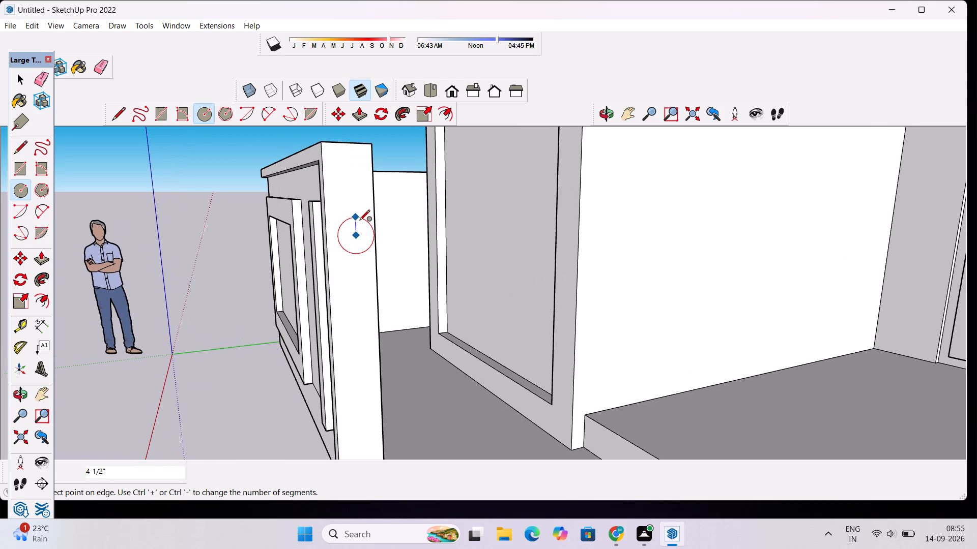
text(3")
key(Return)
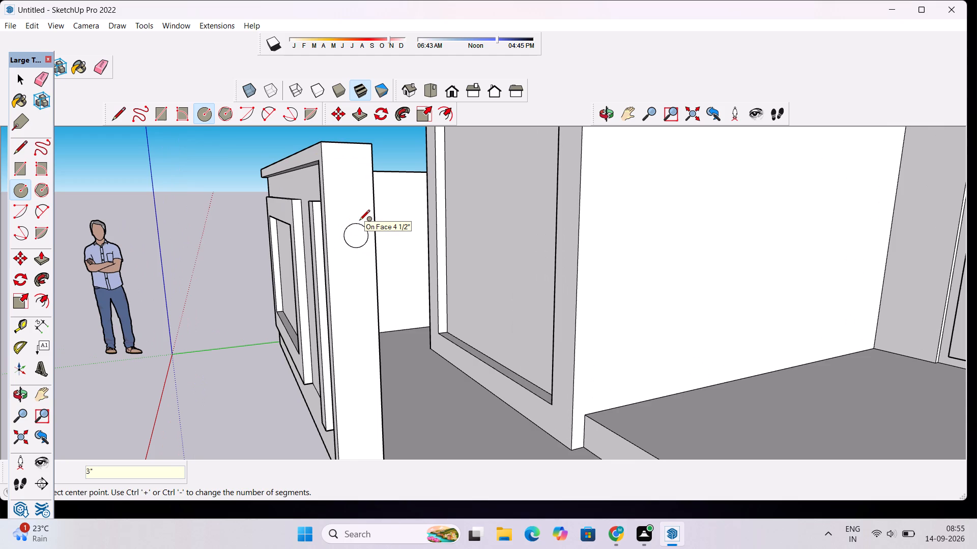
Move the circle about 1 15/16" horizontally toward the street side, centring it across the end post's face.
key(space)
double_click(351, 236)
key(m)
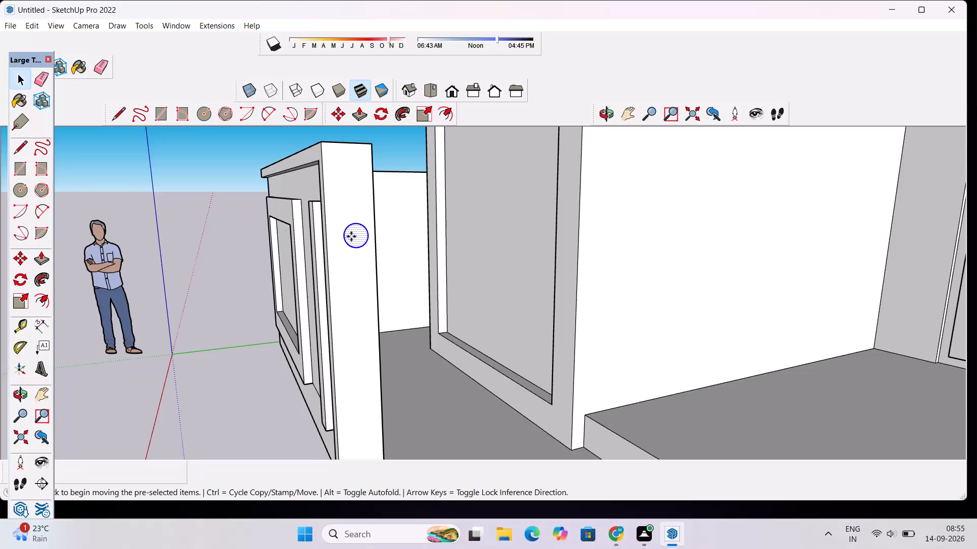
scroll(351, 236, up, 4)
click(340, 238)
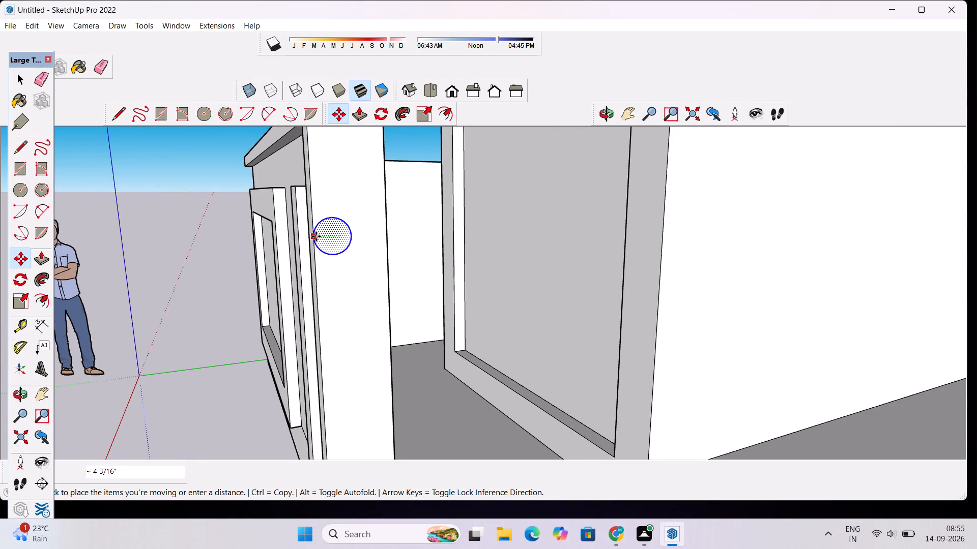
click(328, 236)
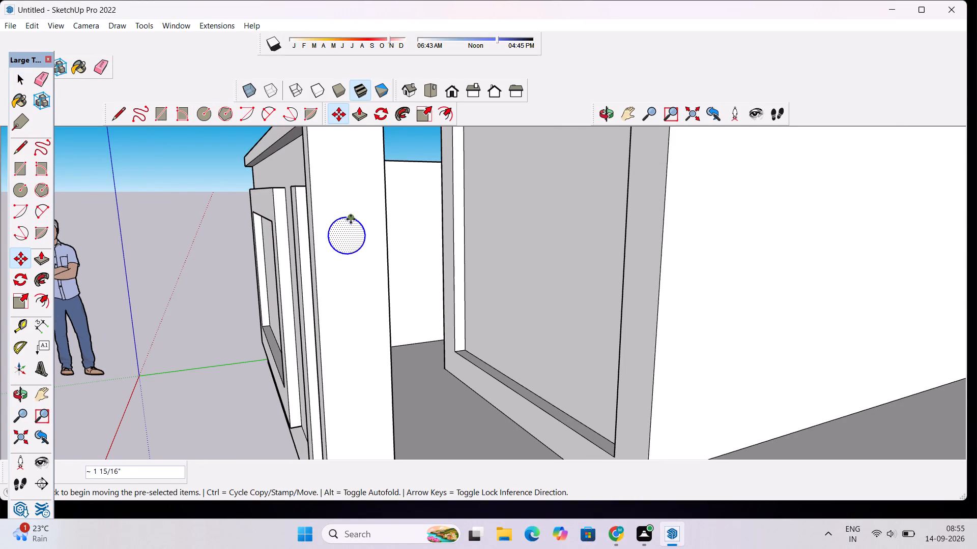
Copy the circle about 4' 10 3/8" straight down to the lower part of the same end post face.
scroll(351, 218, down, 4)
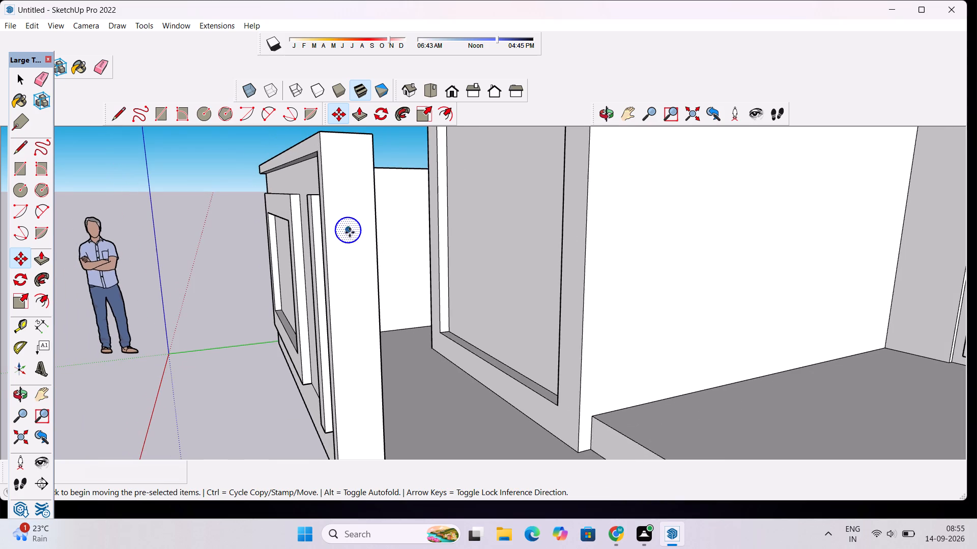
scroll(350, 232, down, 7)
scroll(350, 220, up, 2)
scroll(350, 216, down, 2)
scroll(355, 258, up, 2)
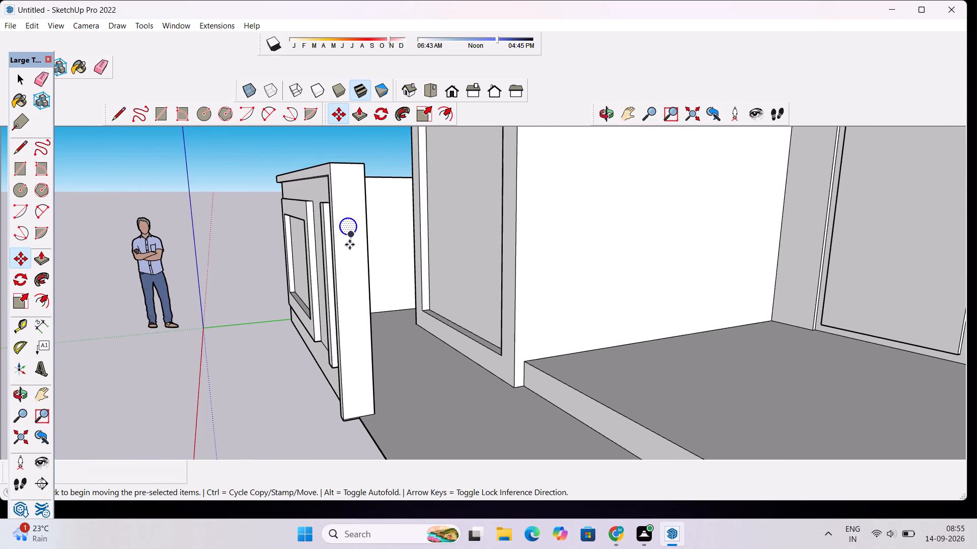
scroll(364, 191, down, 4)
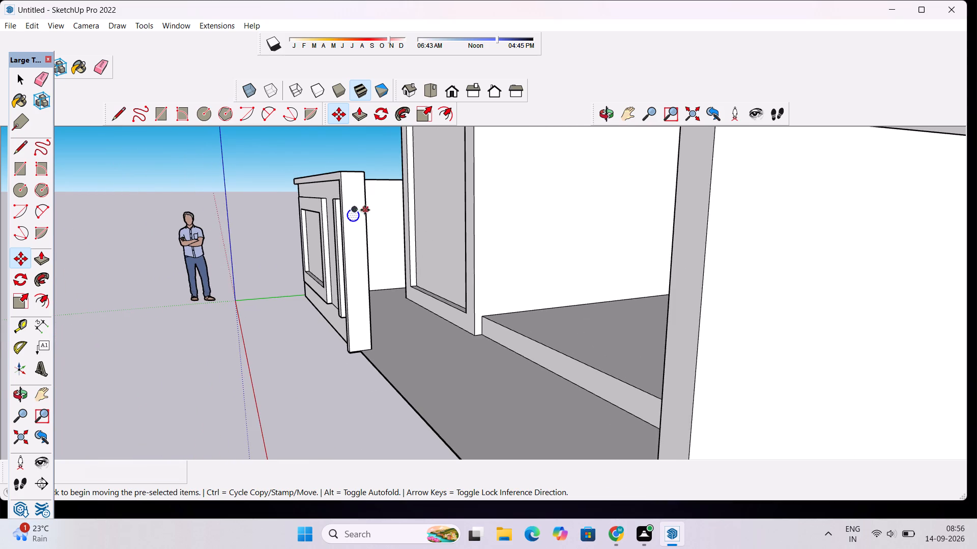
scroll(365, 210, up, 3)
click(349, 227)
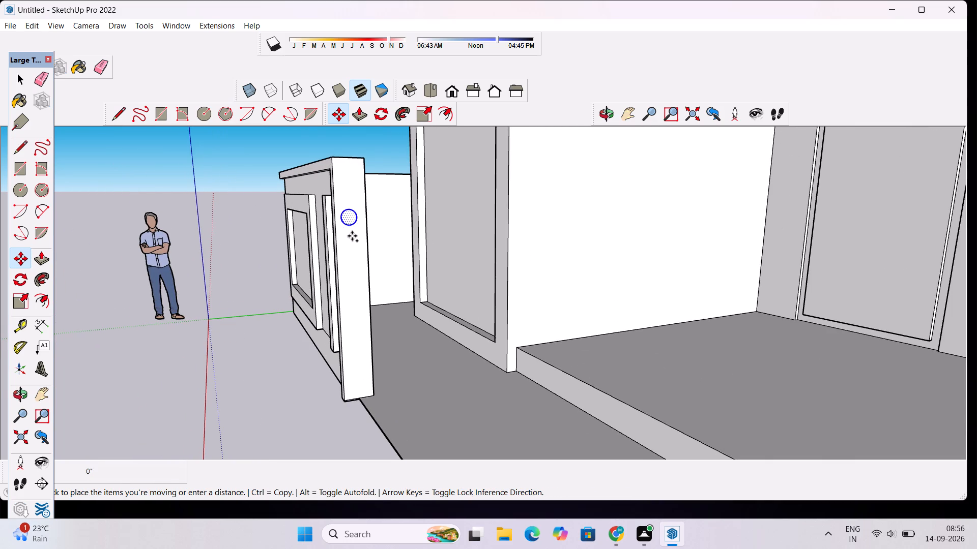
scroll(358, 272, down, 7)
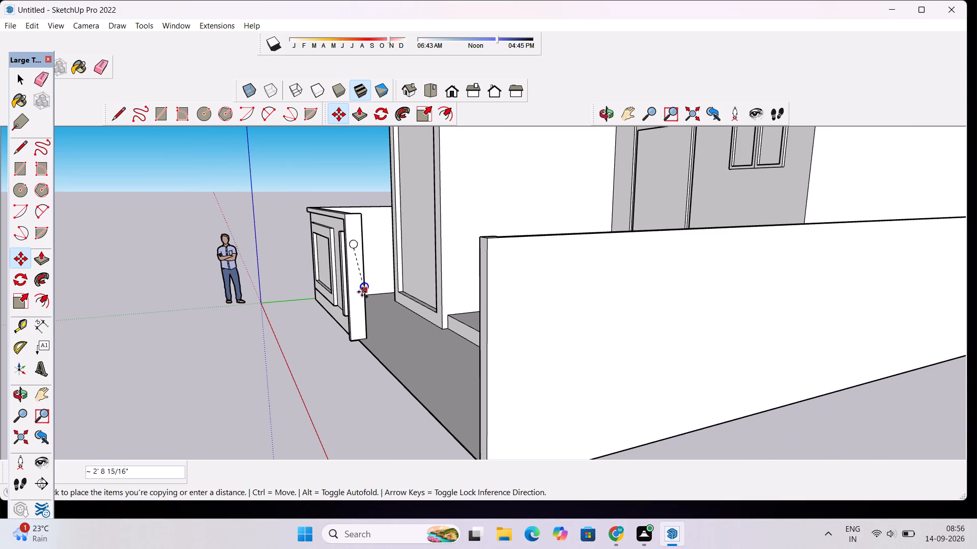
scroll(358, 309, up, 2)
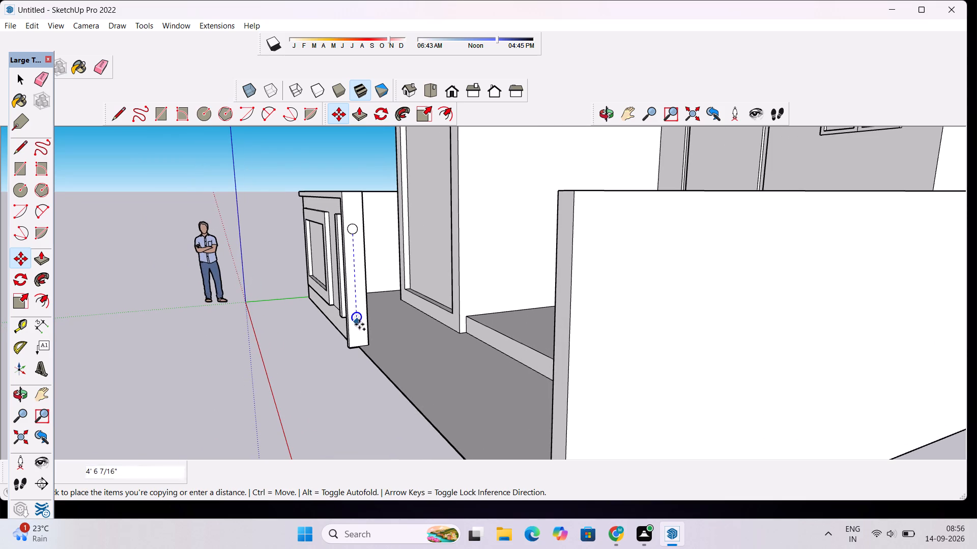
click(359, 328)
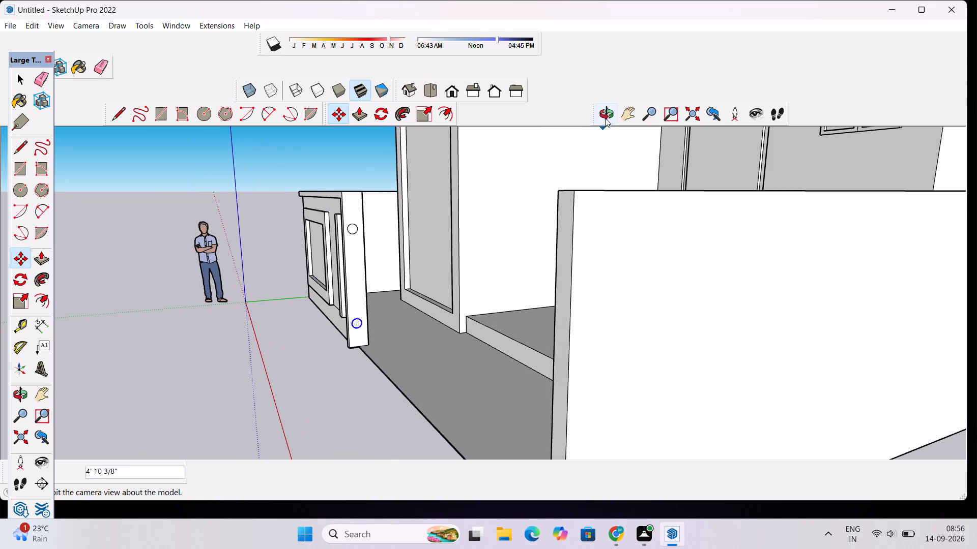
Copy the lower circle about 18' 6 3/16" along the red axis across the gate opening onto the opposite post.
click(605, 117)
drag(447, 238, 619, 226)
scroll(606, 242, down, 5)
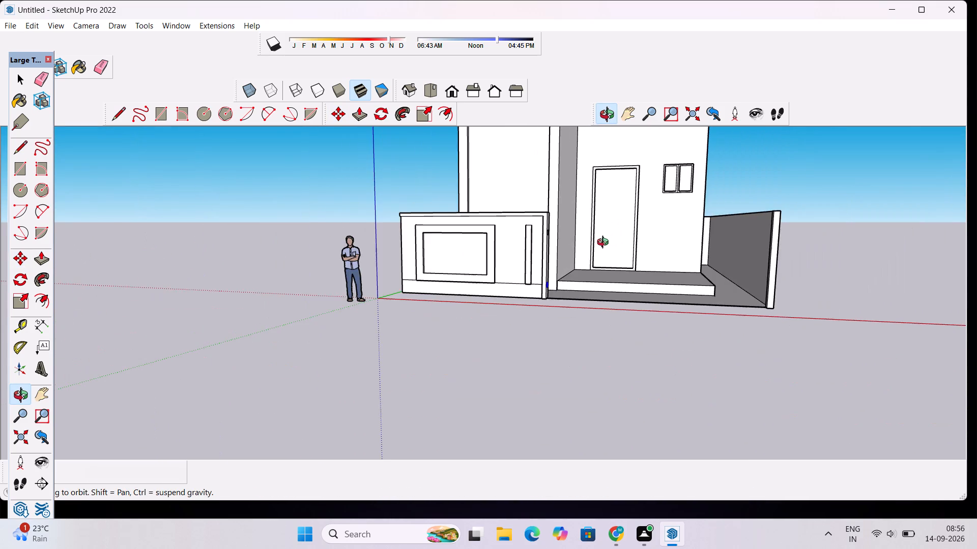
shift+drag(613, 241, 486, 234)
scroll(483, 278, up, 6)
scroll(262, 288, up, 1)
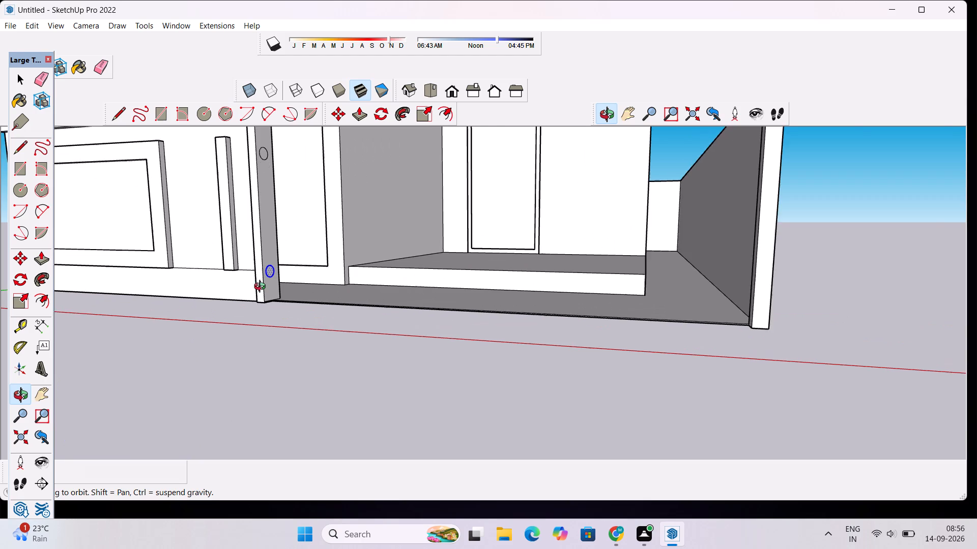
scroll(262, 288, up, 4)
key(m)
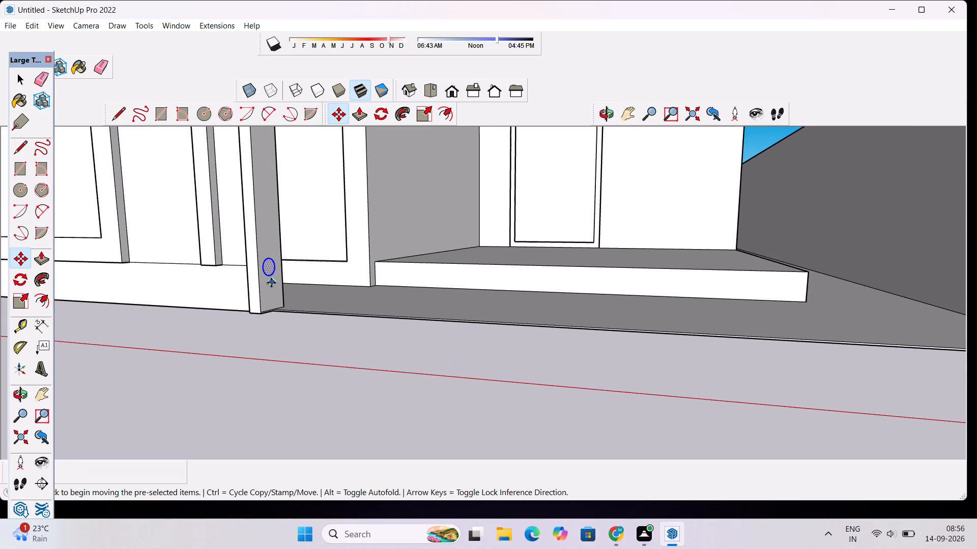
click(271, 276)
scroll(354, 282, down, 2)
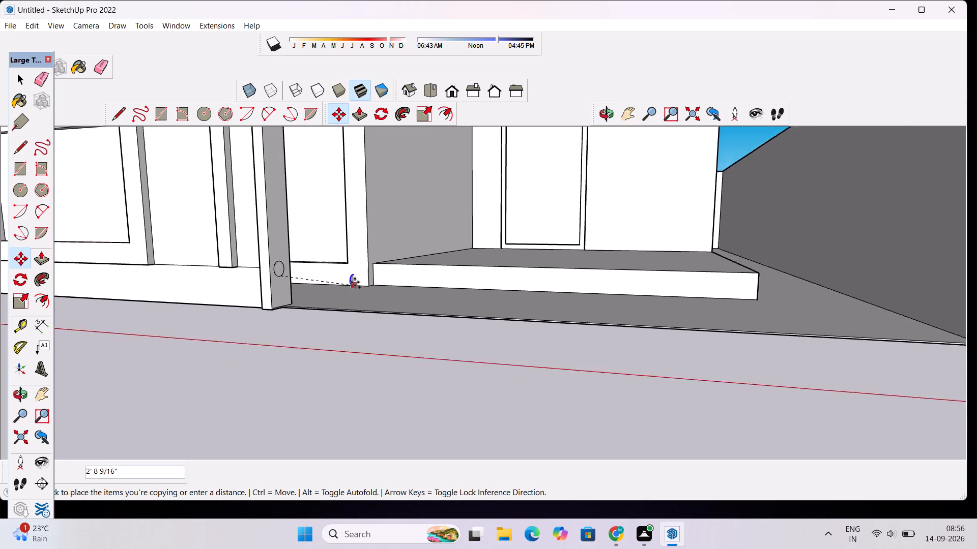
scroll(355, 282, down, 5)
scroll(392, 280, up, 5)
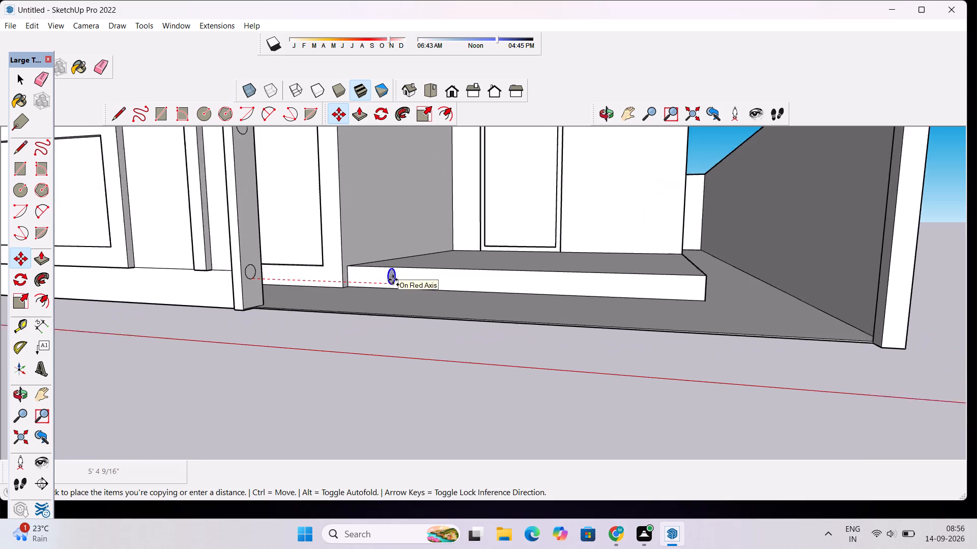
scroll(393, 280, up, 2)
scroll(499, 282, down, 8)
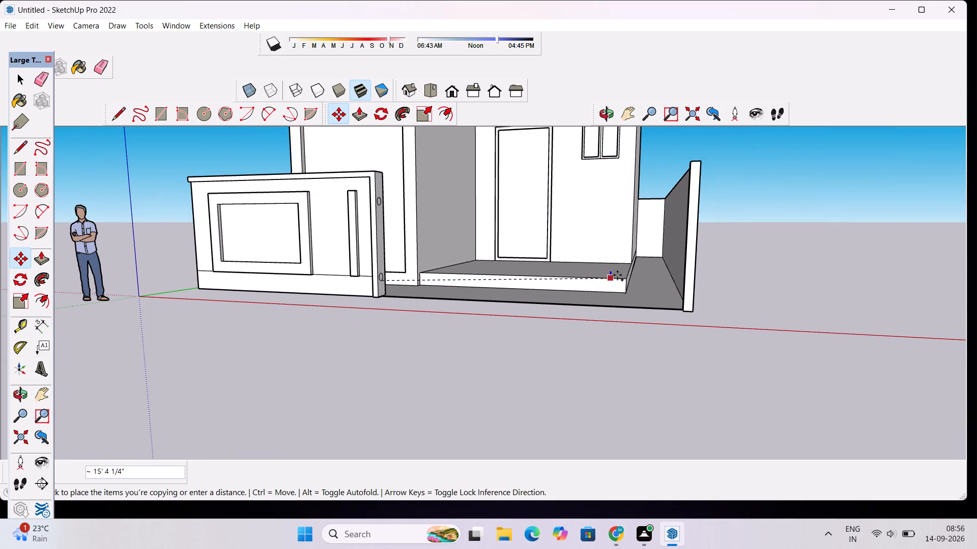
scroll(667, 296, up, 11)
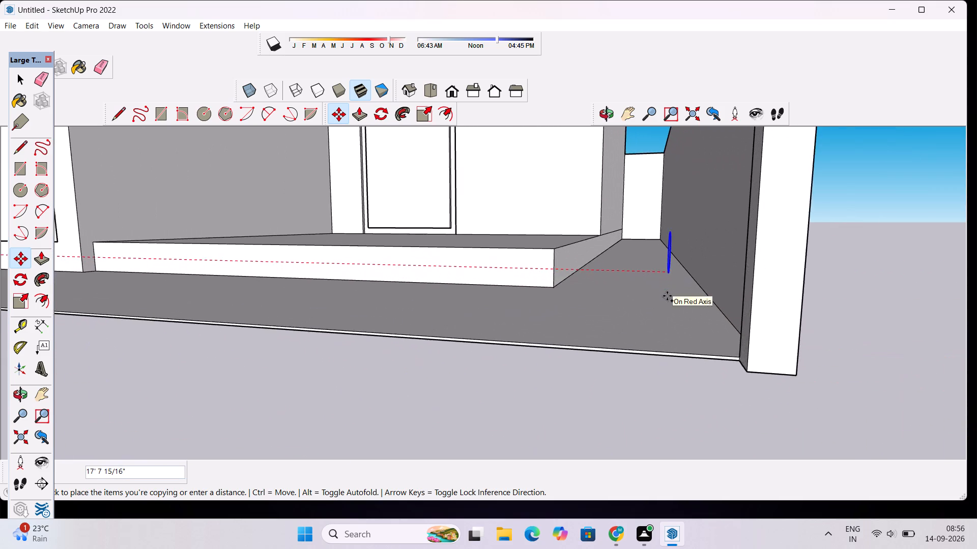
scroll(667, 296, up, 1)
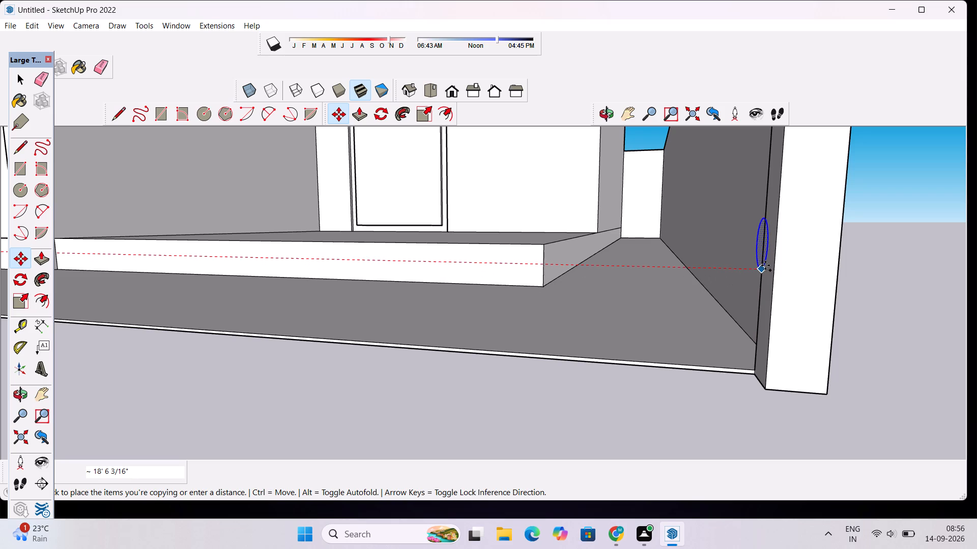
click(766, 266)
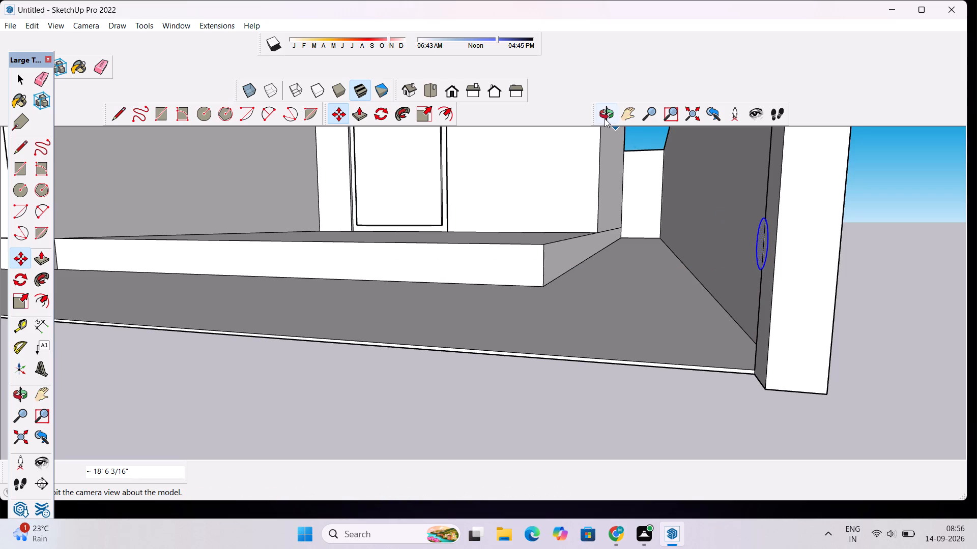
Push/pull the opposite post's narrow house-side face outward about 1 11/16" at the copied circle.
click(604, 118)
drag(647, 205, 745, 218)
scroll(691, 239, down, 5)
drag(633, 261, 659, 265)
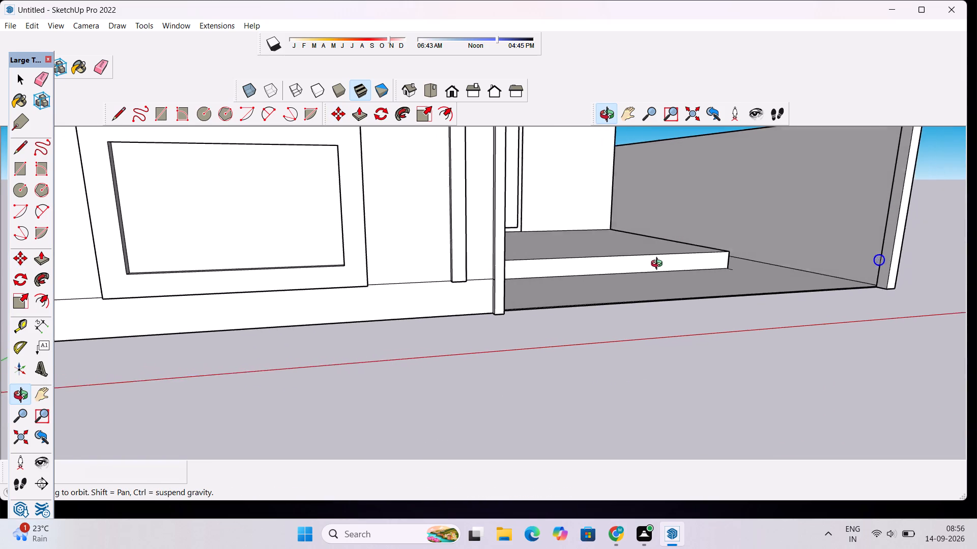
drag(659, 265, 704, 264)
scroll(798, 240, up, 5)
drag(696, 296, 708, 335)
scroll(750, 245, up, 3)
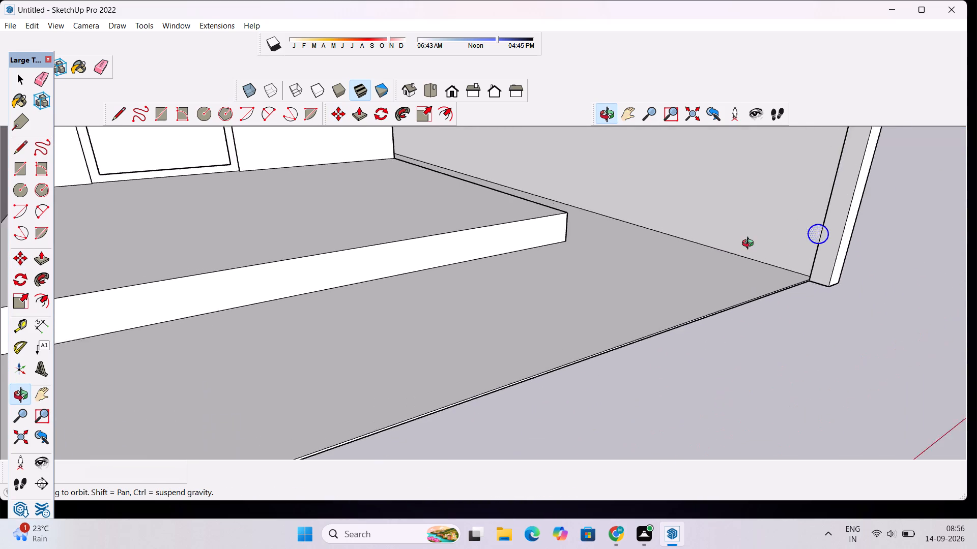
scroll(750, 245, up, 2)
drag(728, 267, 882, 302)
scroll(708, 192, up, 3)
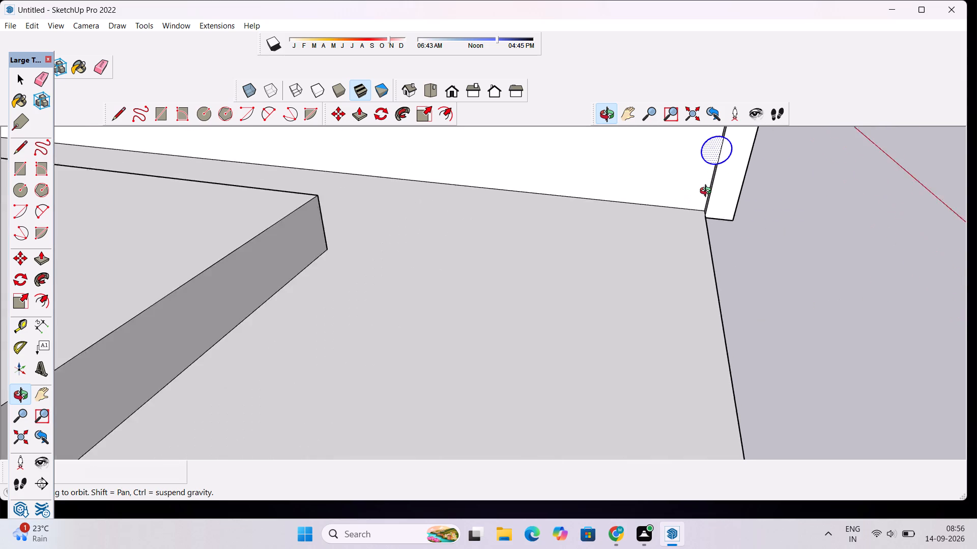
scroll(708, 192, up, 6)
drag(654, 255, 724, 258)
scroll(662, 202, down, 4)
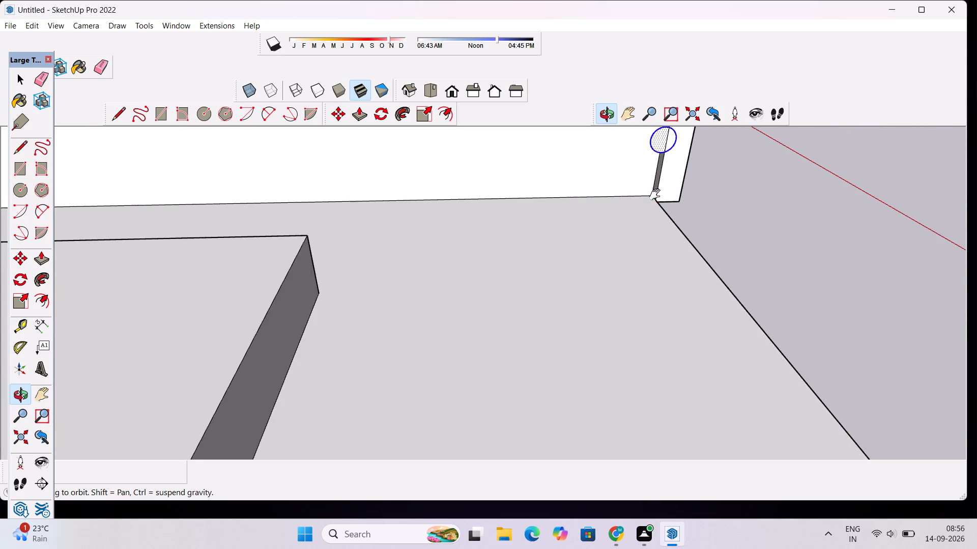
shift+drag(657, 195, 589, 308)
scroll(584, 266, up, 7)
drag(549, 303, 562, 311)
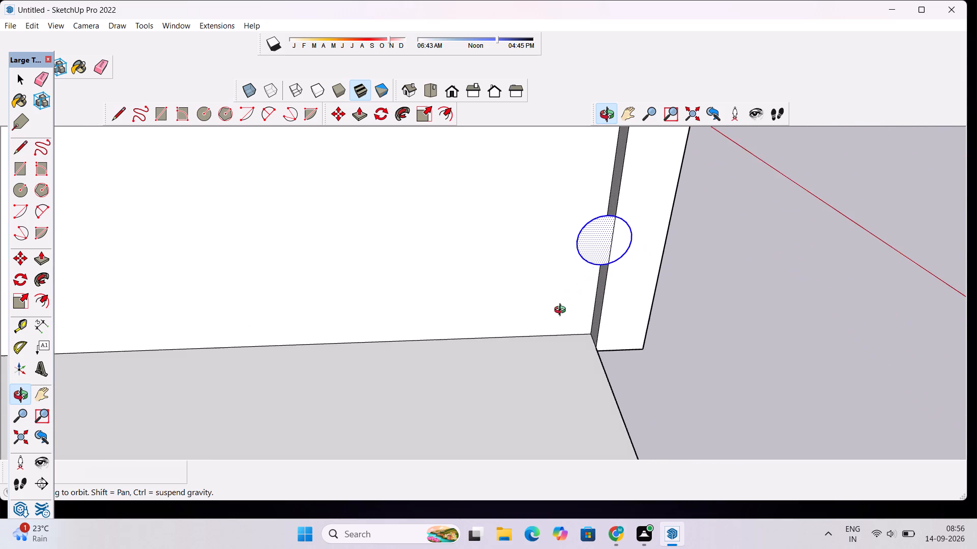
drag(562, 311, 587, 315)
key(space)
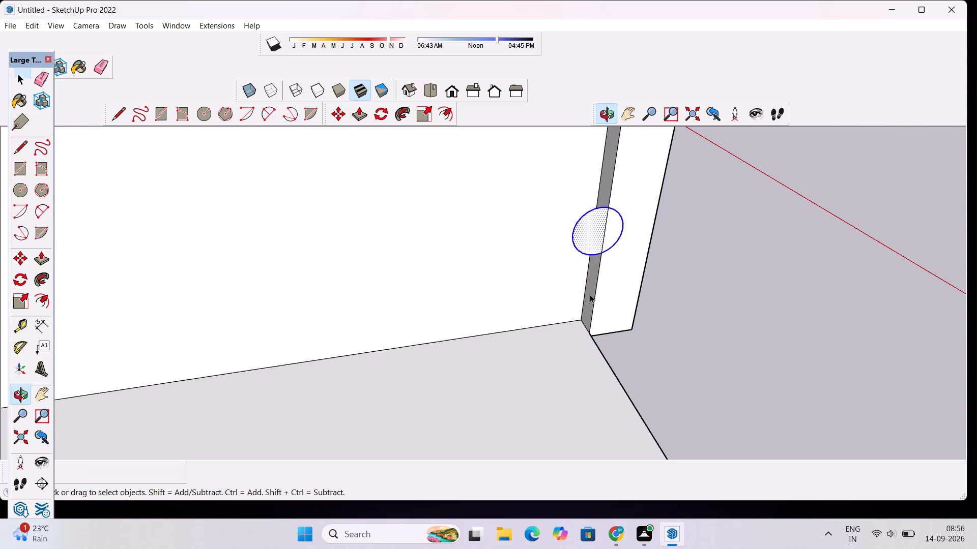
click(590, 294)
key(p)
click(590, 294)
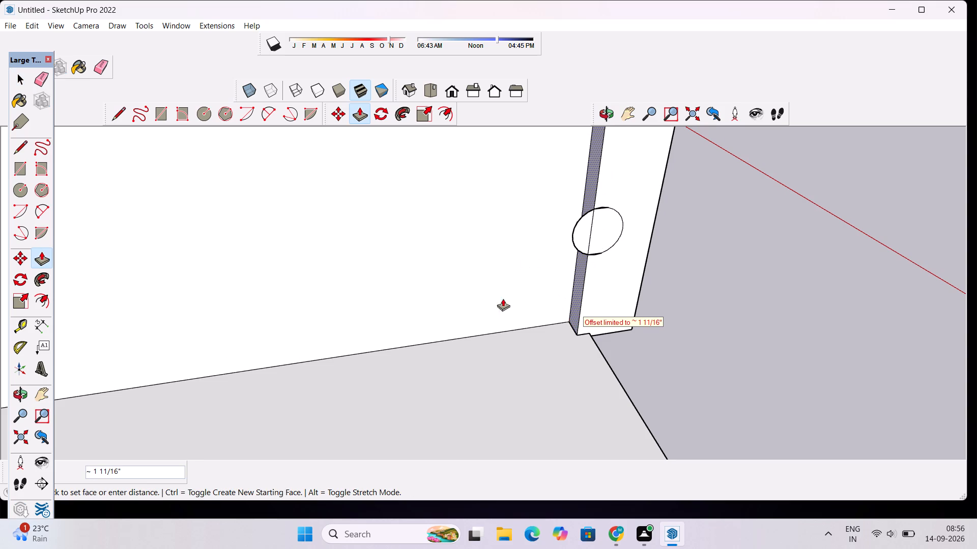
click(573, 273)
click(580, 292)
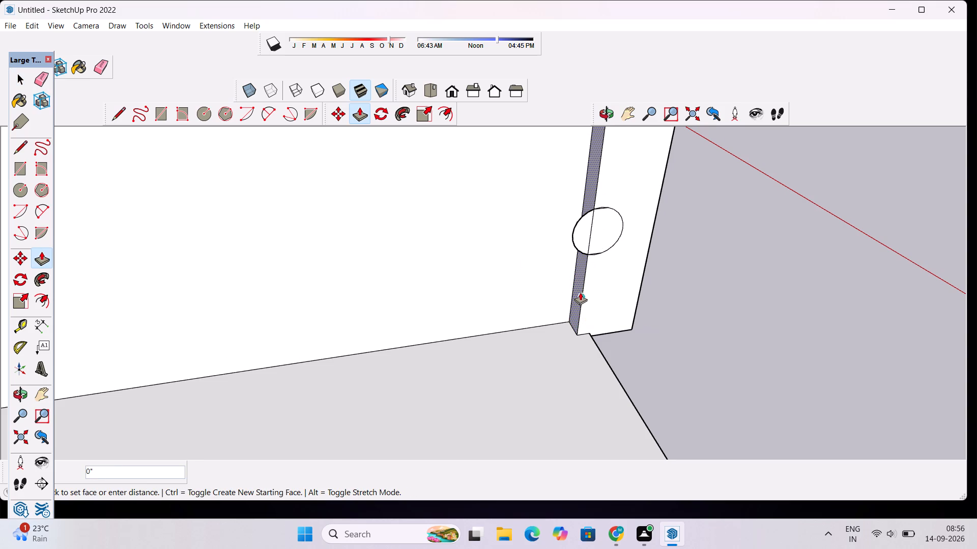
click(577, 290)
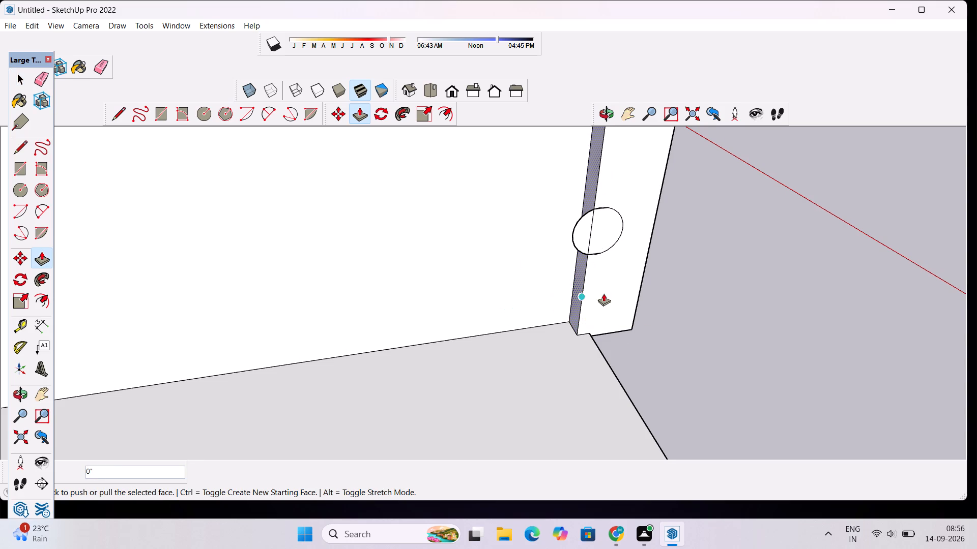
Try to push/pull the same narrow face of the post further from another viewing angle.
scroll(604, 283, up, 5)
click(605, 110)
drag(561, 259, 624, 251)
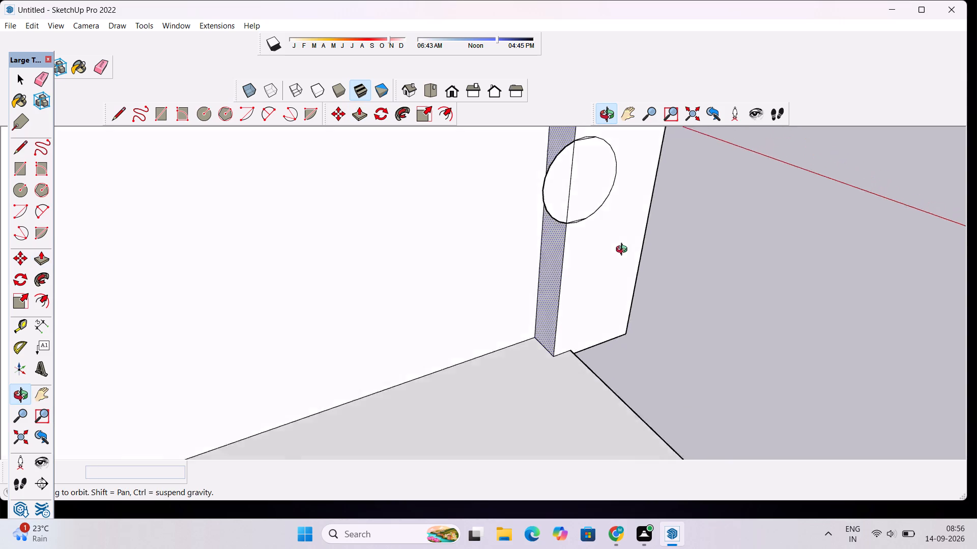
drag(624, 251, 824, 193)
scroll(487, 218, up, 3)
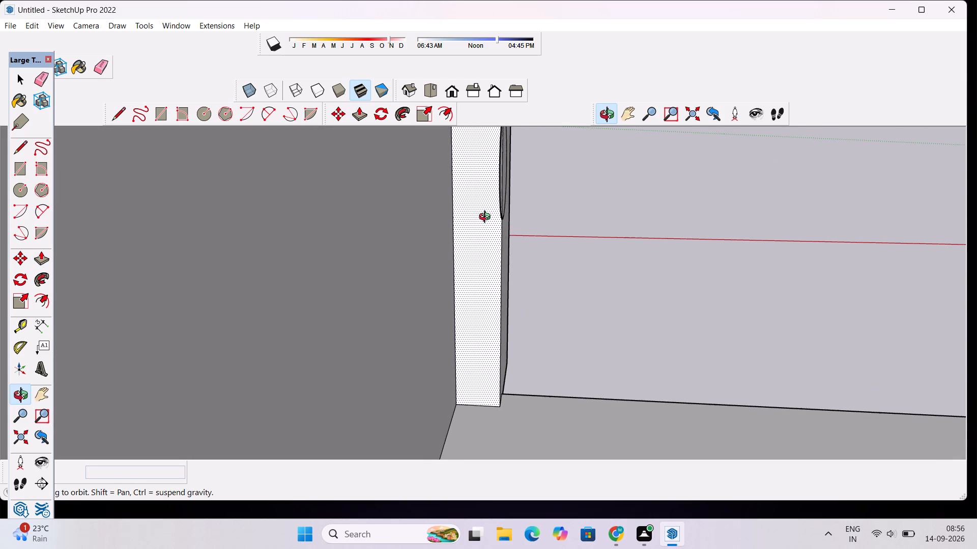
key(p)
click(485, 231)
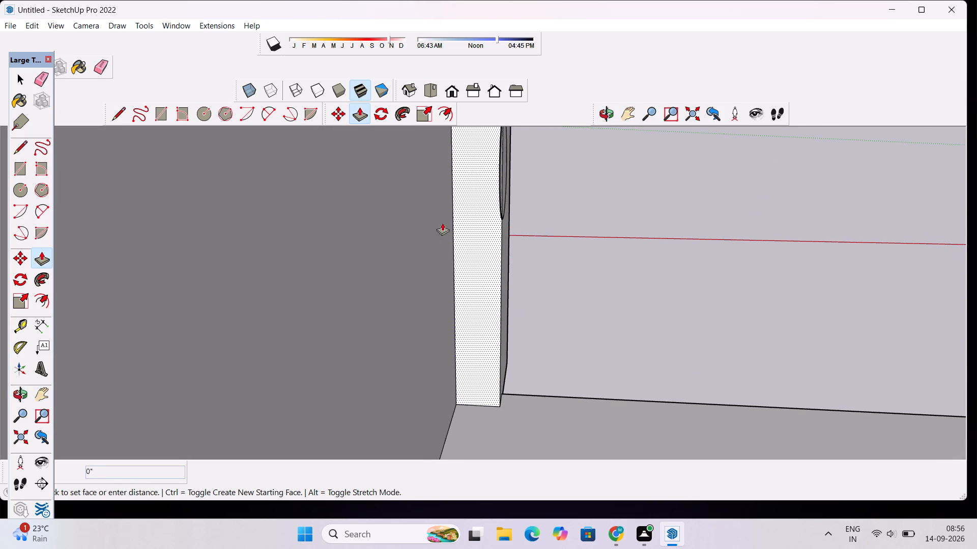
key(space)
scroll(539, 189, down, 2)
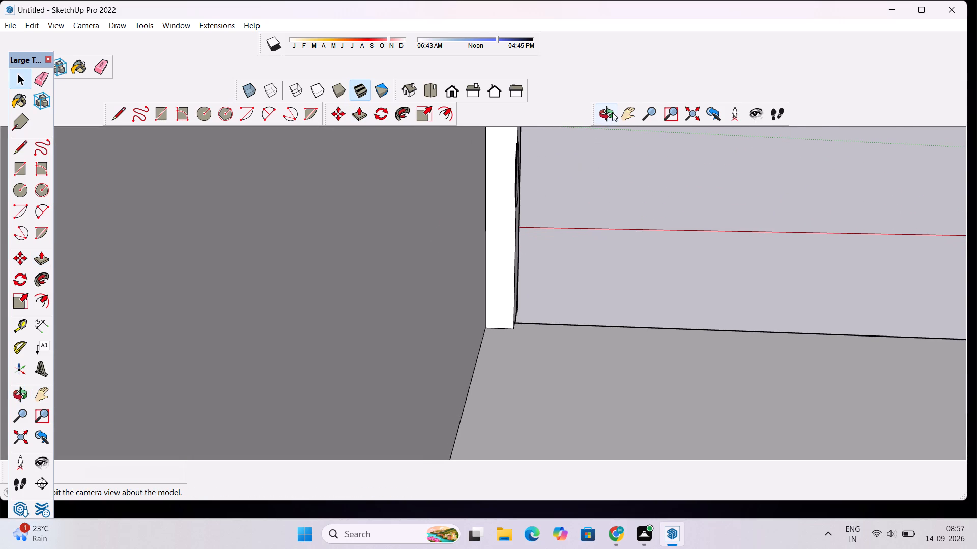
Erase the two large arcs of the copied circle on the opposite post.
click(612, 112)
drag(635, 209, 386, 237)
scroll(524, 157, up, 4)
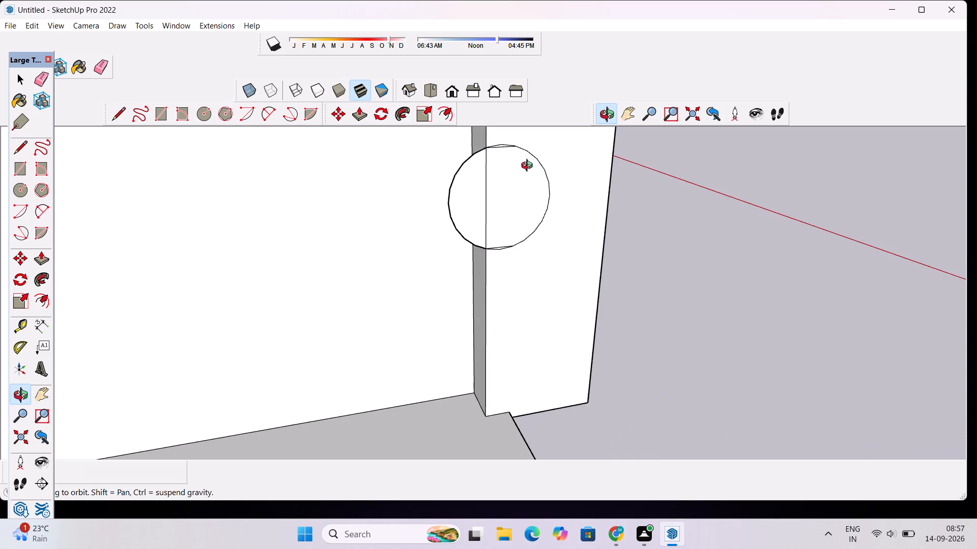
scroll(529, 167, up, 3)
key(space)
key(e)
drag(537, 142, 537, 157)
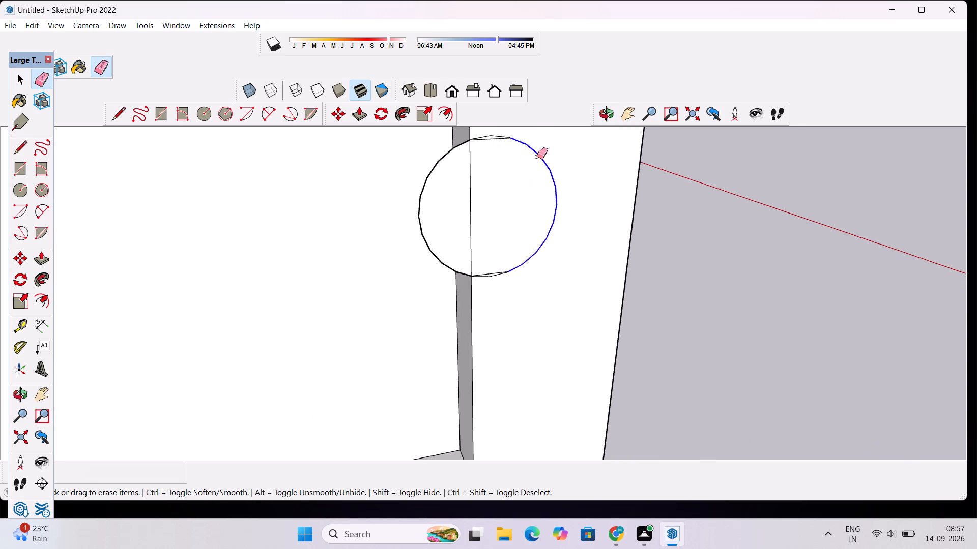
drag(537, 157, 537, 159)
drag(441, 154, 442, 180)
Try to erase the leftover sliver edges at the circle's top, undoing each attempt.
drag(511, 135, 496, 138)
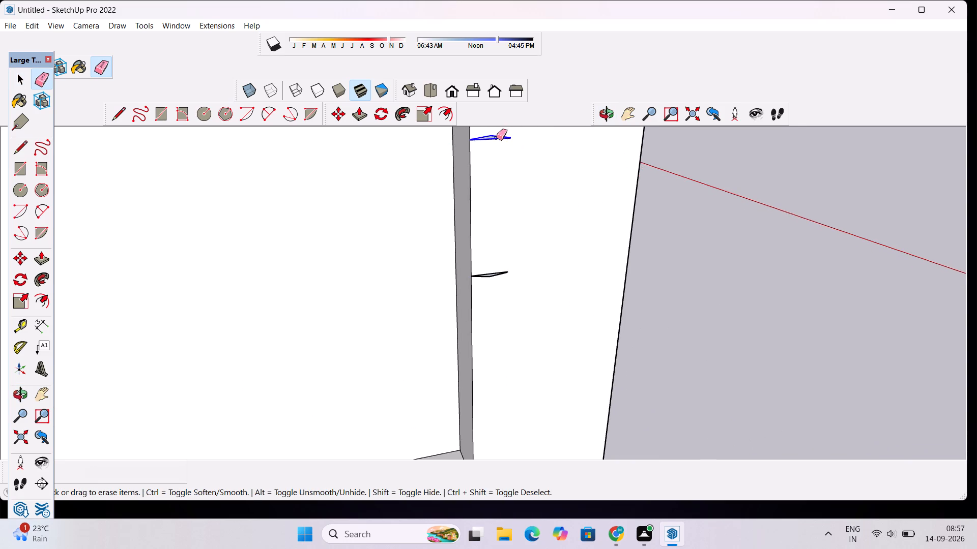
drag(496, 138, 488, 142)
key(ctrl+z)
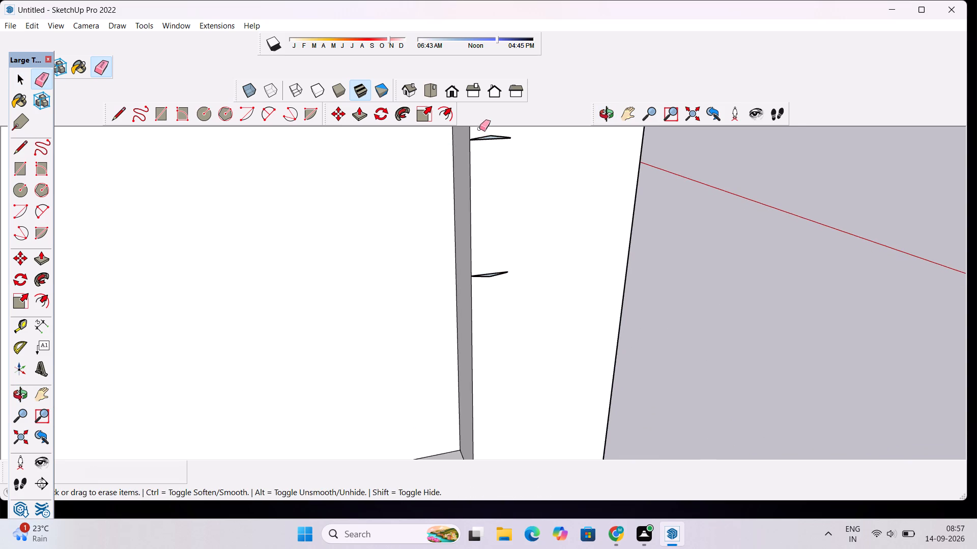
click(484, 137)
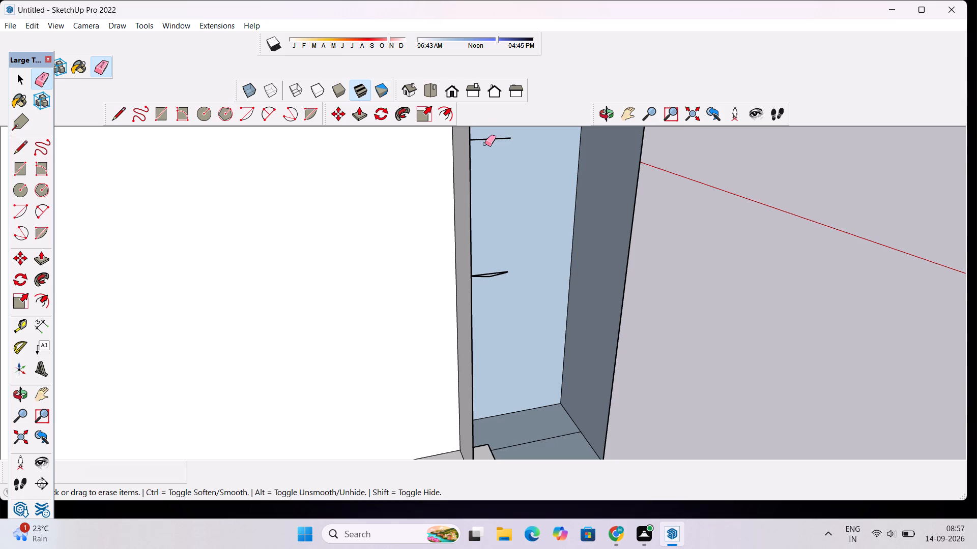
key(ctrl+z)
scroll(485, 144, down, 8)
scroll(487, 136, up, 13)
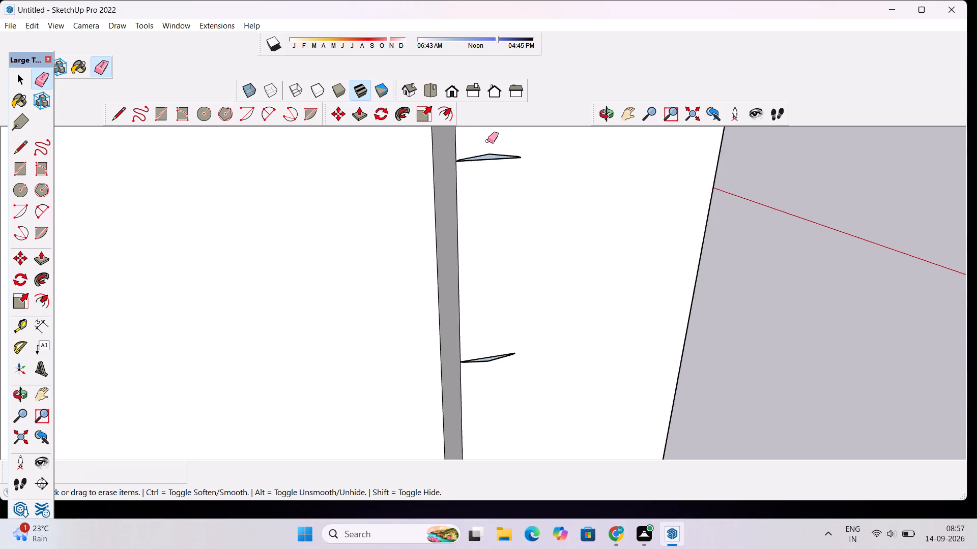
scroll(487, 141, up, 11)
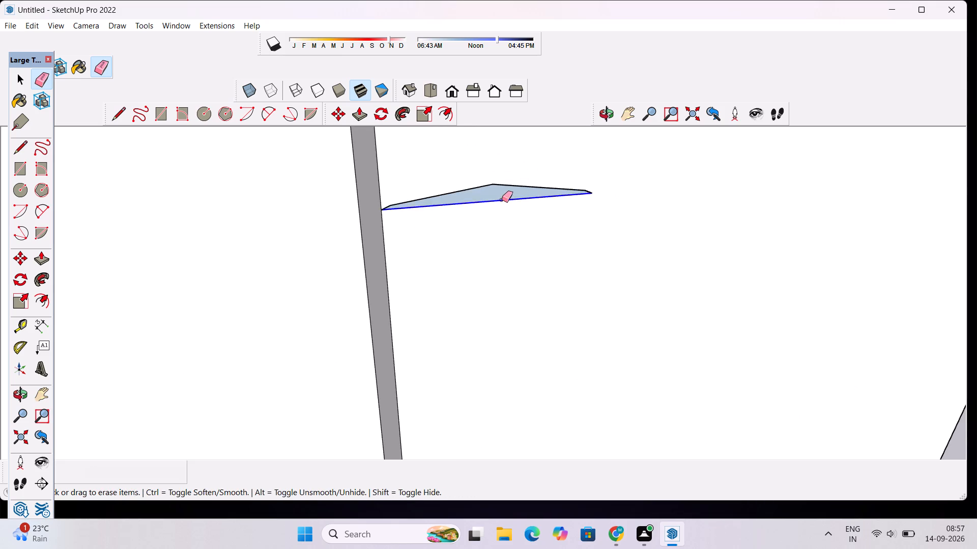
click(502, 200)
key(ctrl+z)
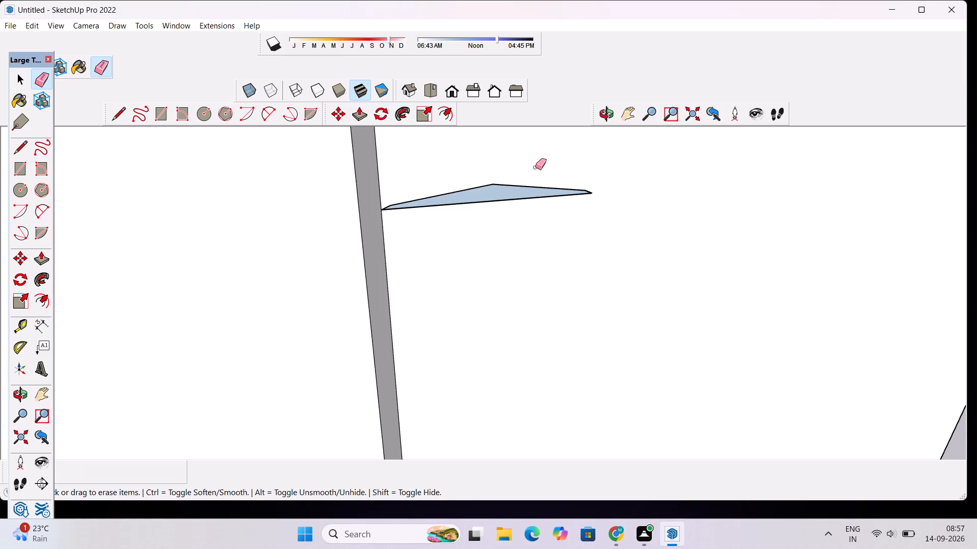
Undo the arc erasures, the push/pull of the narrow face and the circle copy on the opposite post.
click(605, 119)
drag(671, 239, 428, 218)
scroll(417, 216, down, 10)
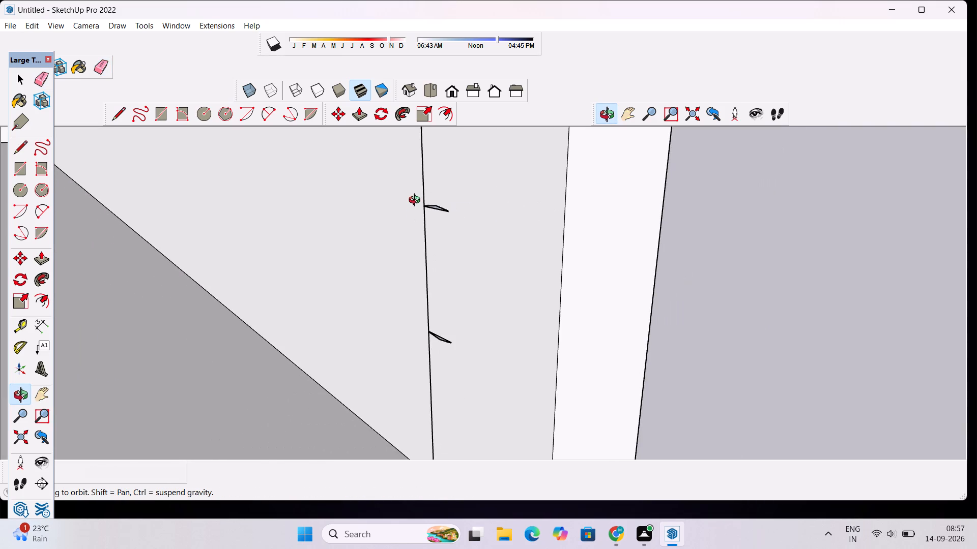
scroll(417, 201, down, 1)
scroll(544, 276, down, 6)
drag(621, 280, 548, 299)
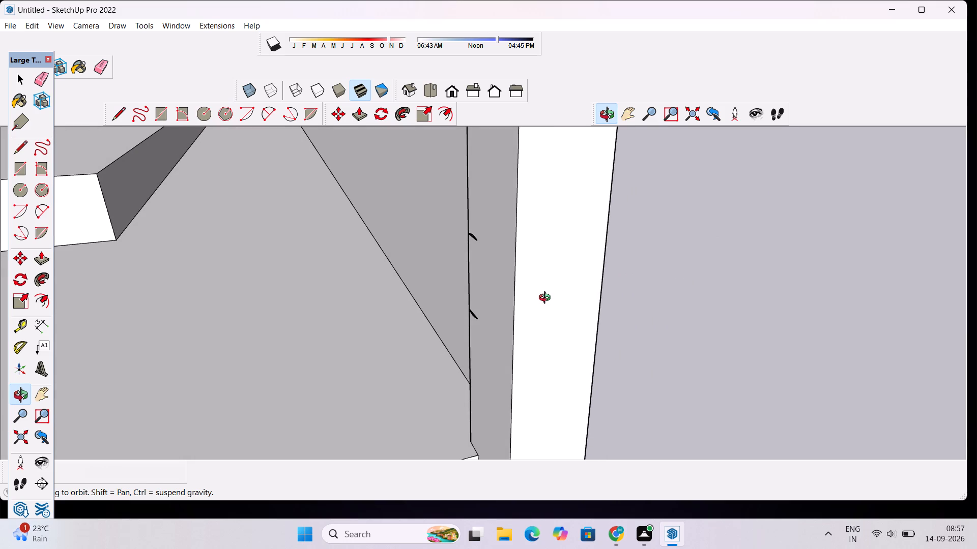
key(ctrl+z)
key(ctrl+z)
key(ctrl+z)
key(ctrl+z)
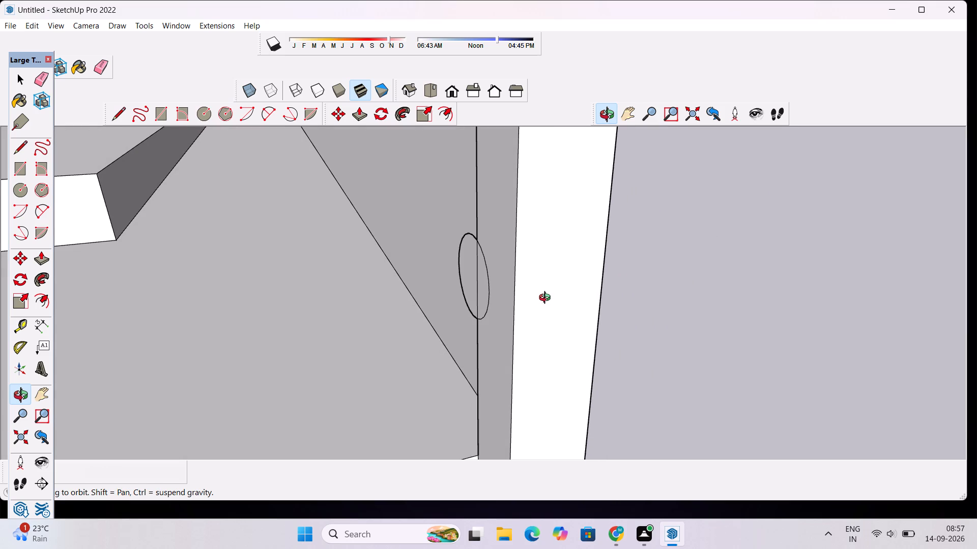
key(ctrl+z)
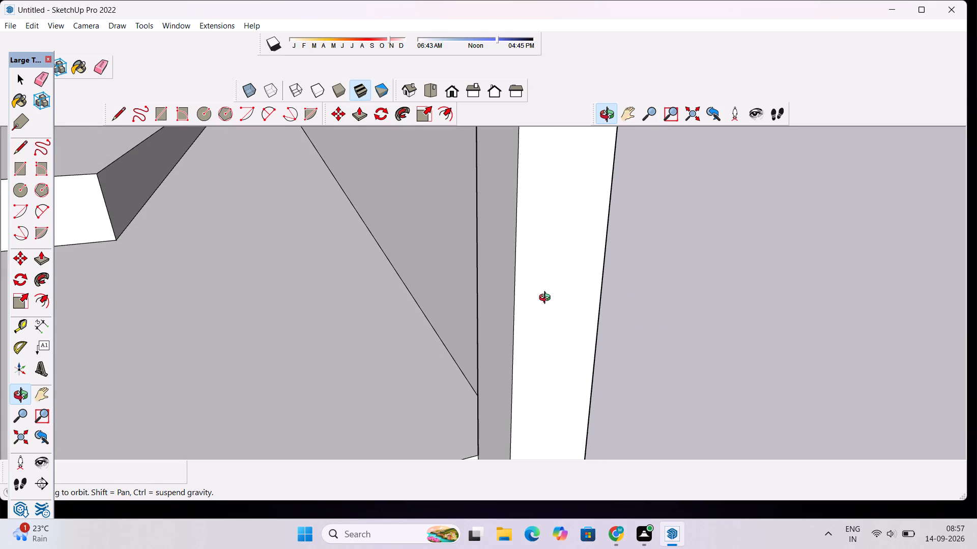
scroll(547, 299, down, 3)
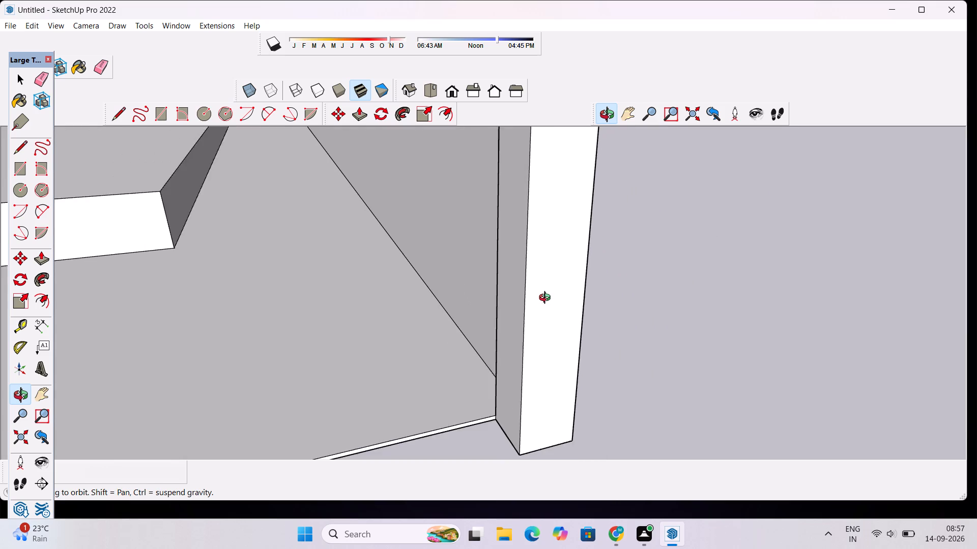
Push/pull the narrow back face of the opposite boundary post by 3" along the side boundary wall.
scroll(547, 299, down, 11)
drag(500, 302, 889, 303)
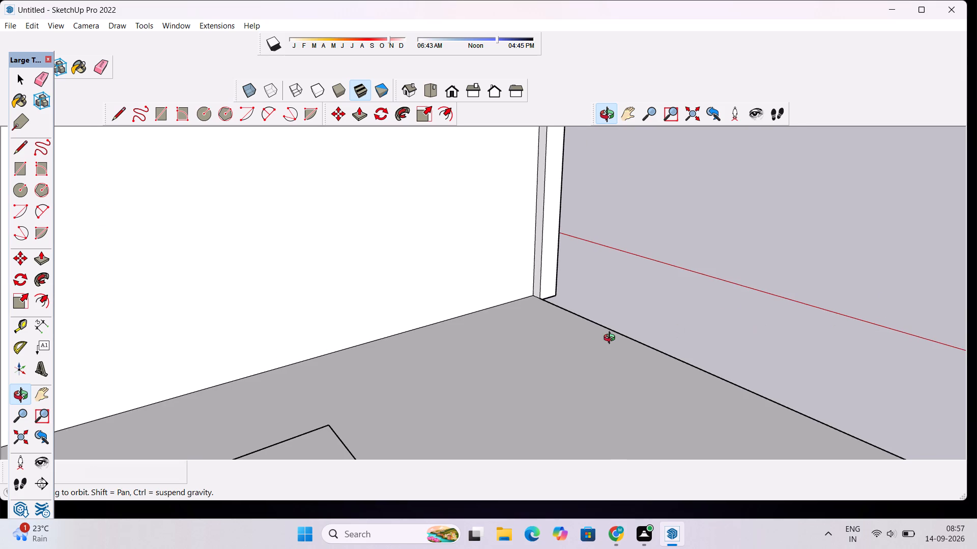
scroll(611, 332, up, 4)
scroll(609, 326, down, 4)
drag(586, 326, 687, 329)
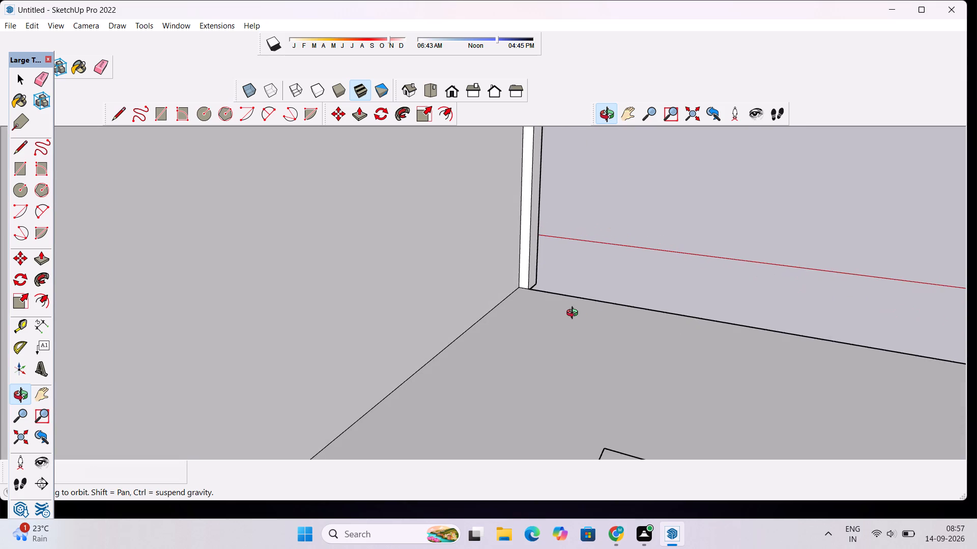
scroll(569, 302, up, 4)
scroll(569, 302, down, 15)
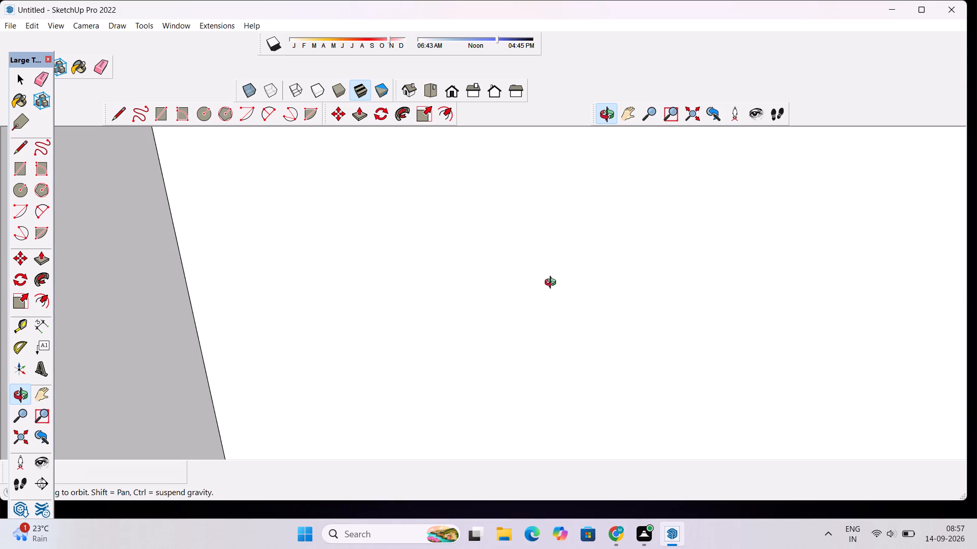
scroll(546, 285, up, 20)
scroll(546, 285, up, 17)
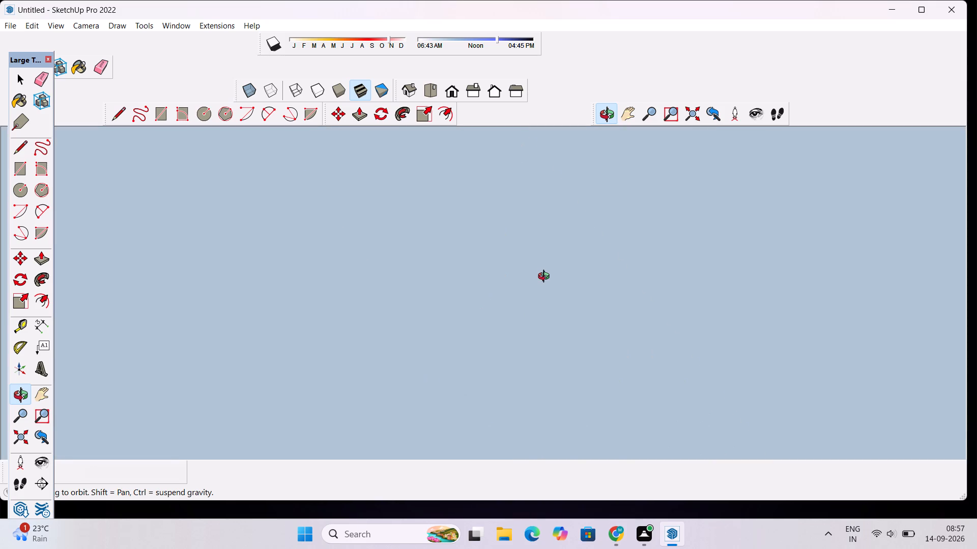
scroll(546, 278, up, 20)
scroll(546, 278, up, 20)
scroll(546, 278, up, 2)
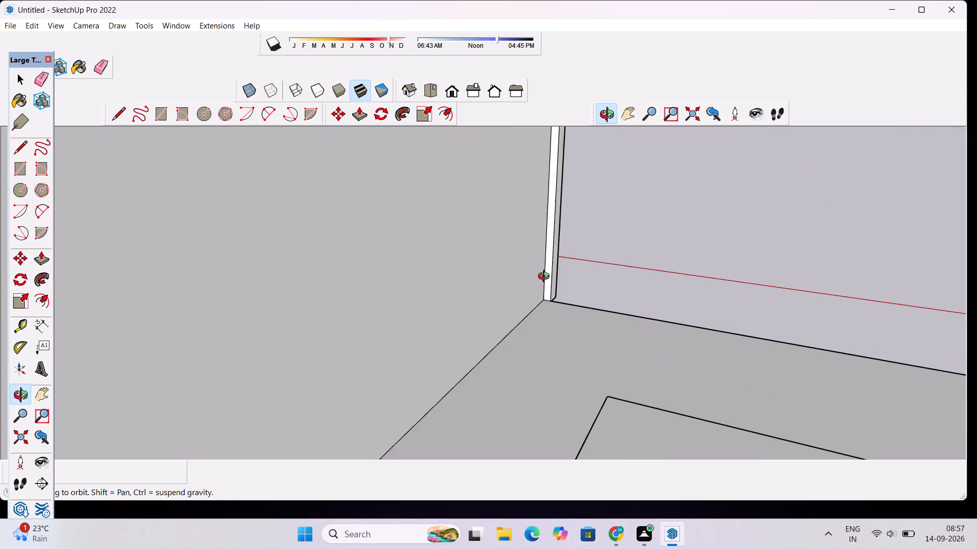
scroll(546, 278, up, 3)
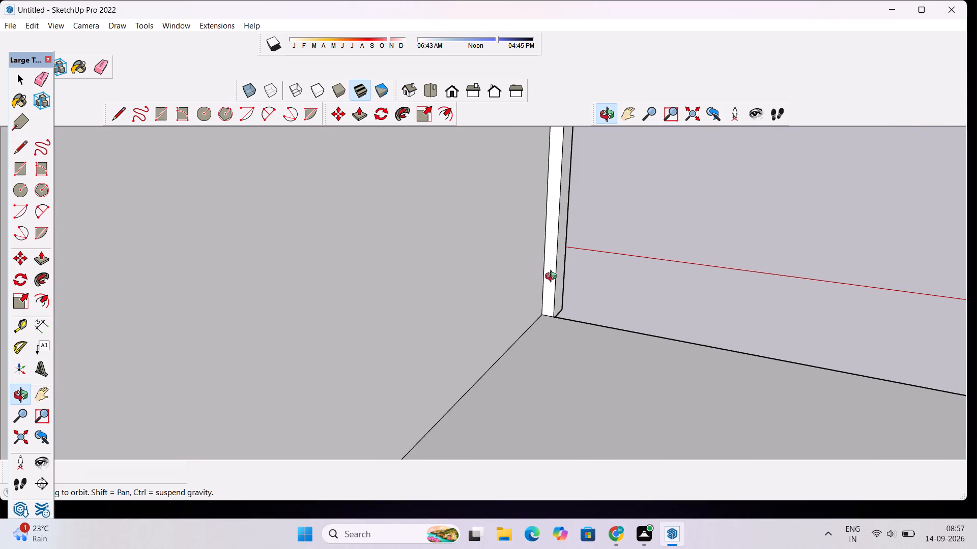
shift+drag(557, 276, 579, 320)
scroll(577, 367, up, 5)
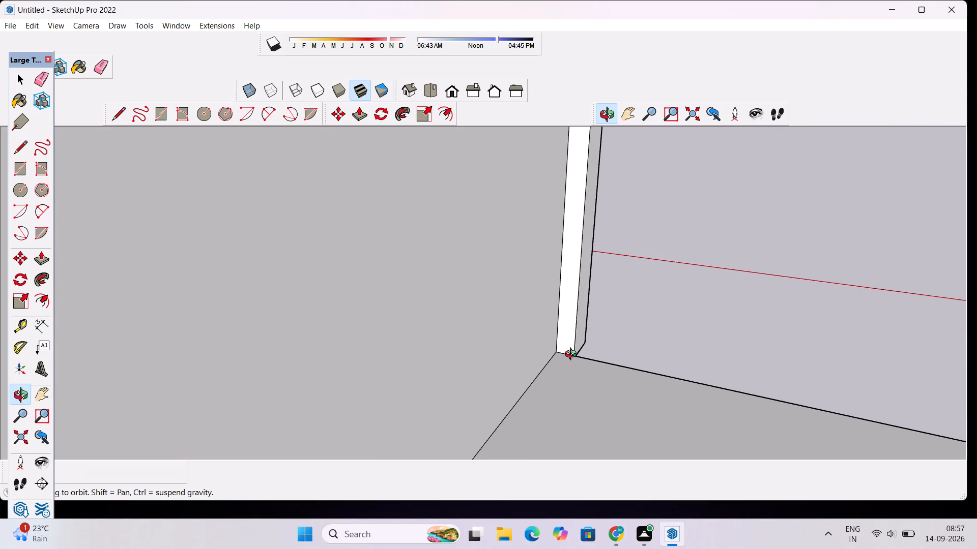
scroll(559, 337, up, 6)
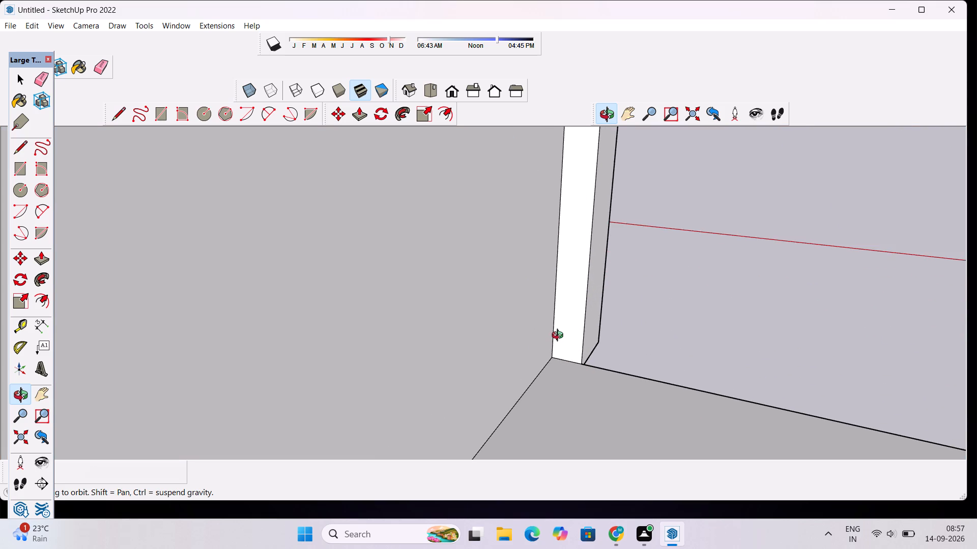
scroll(560, 337, up, 3)
shift+drag(562, 334, 555, 359)
key(p)
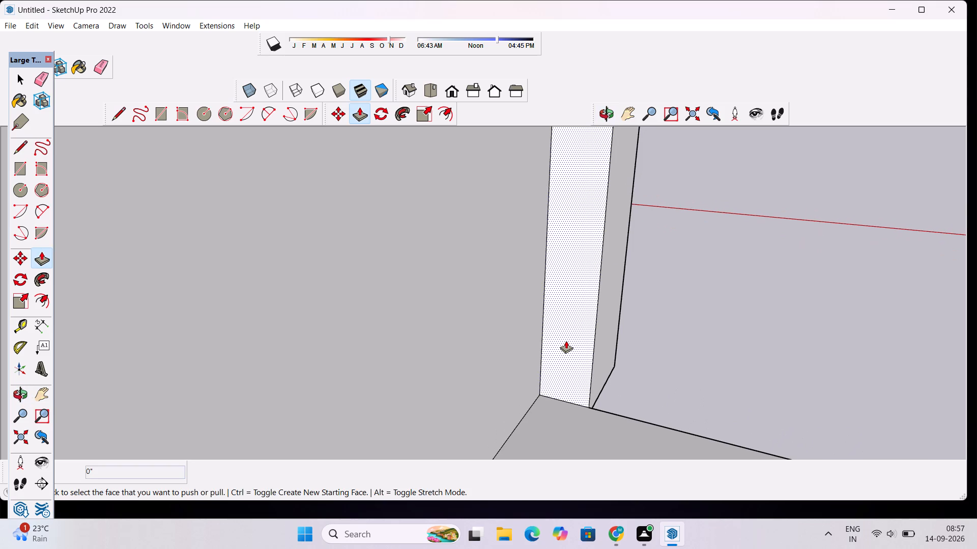
click(566, 341)
scroll(564, 350, down, 9)
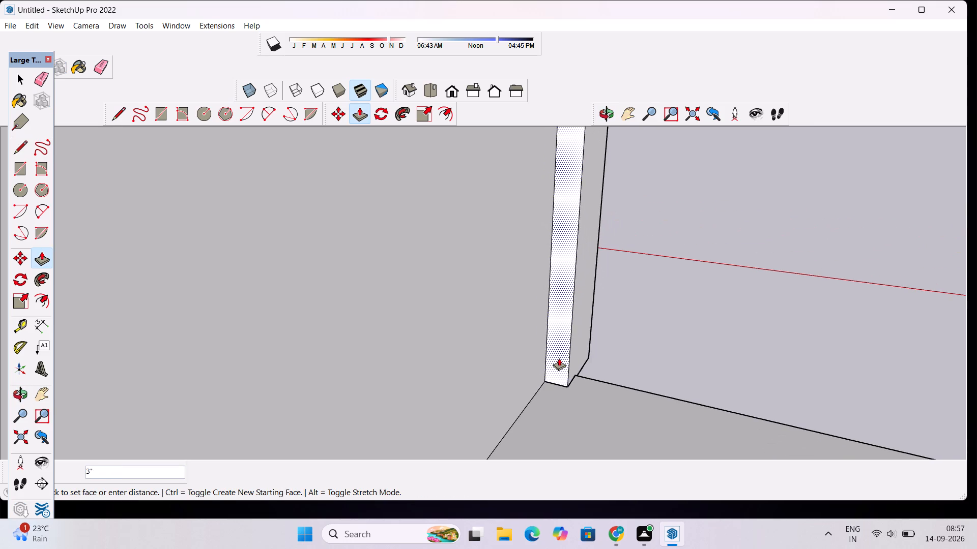
scroll(553, 338, down, 17)
scroll(552, 332, up, 20)
scroll(552, 332, up, 19)
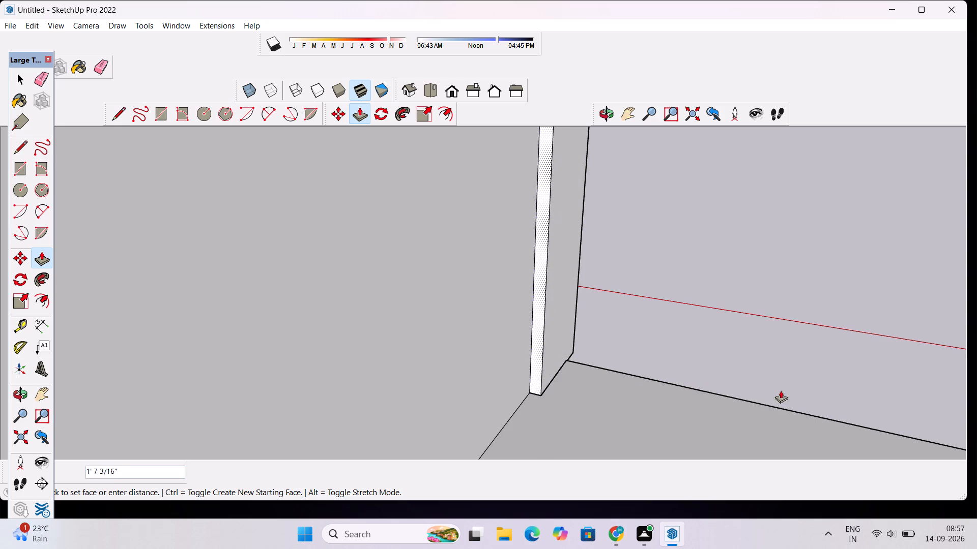
scroll(573, 379, up, 4)
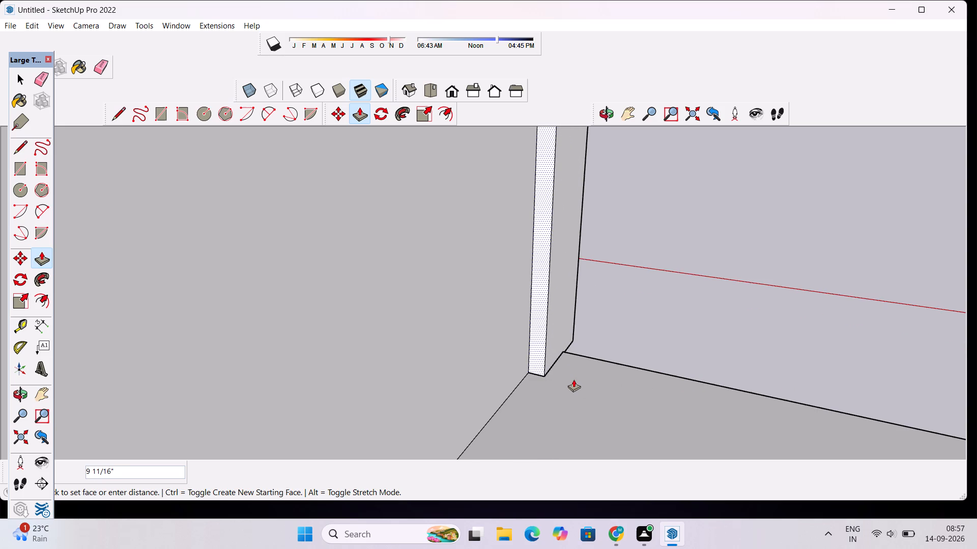
scroll(561, 368, up, 9)
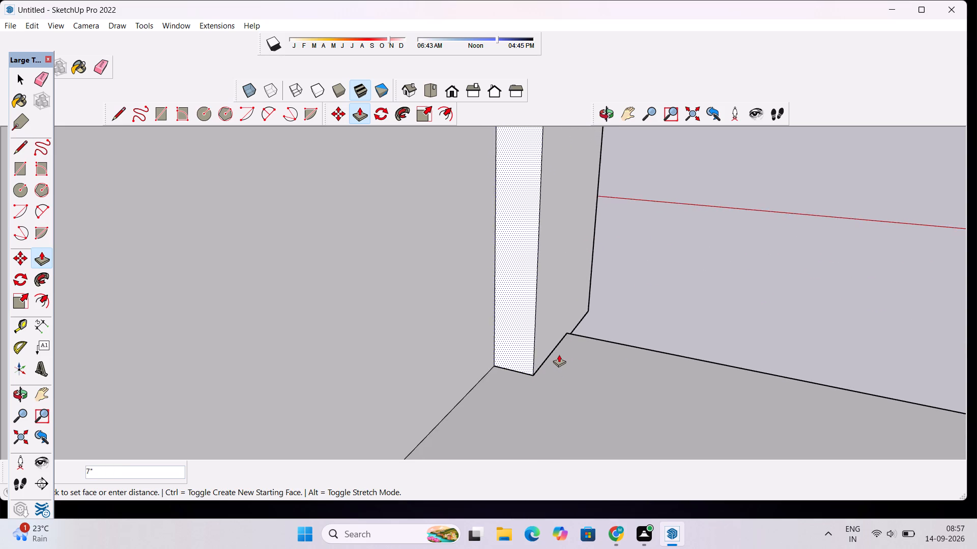
scroll(559, 354, up, 6)
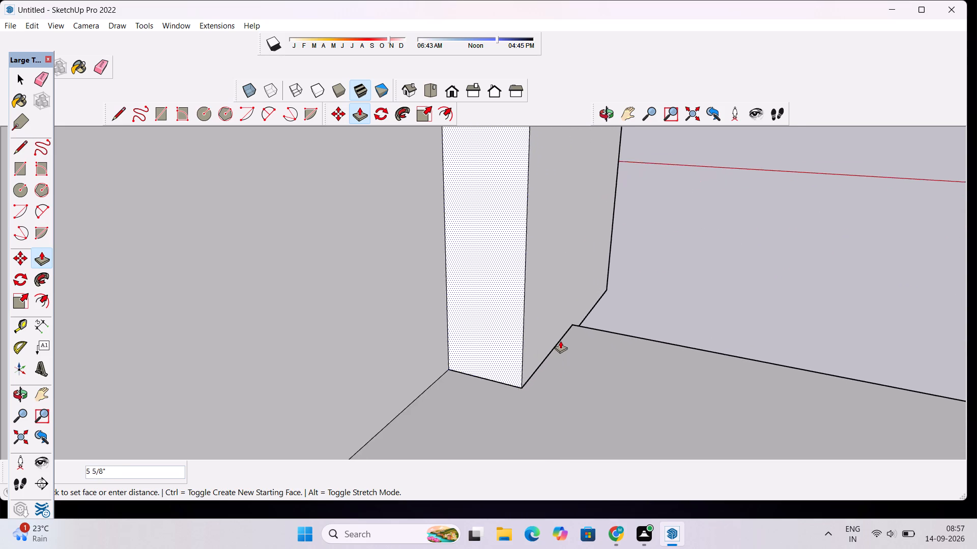
scroll(560, 341, up, 4)
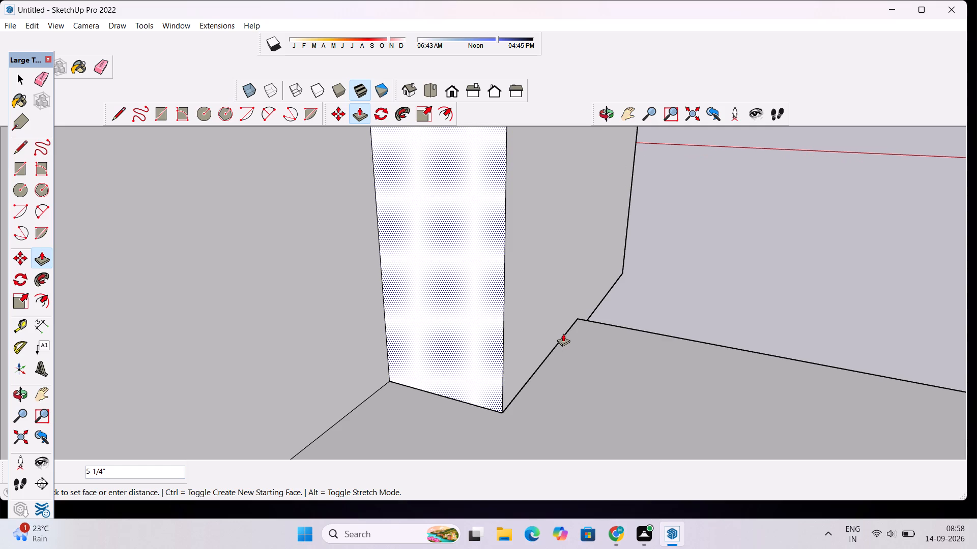
text(3")
key(Return)
key(apostrophe)
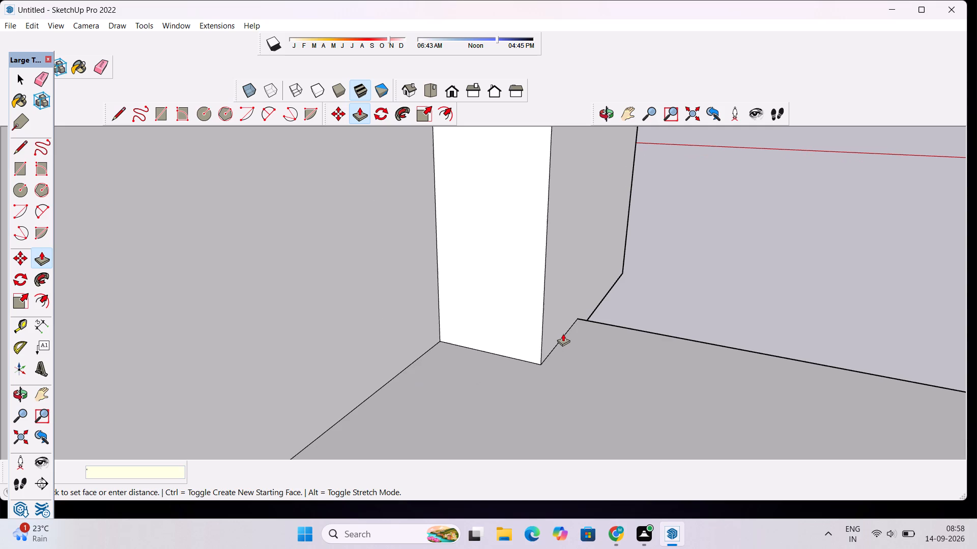
Copy the lower circle from the front wall's end post straight across to the opposite post, about 18' 6" away.
click(607, 118)
drag(673, 175, 525, 194)
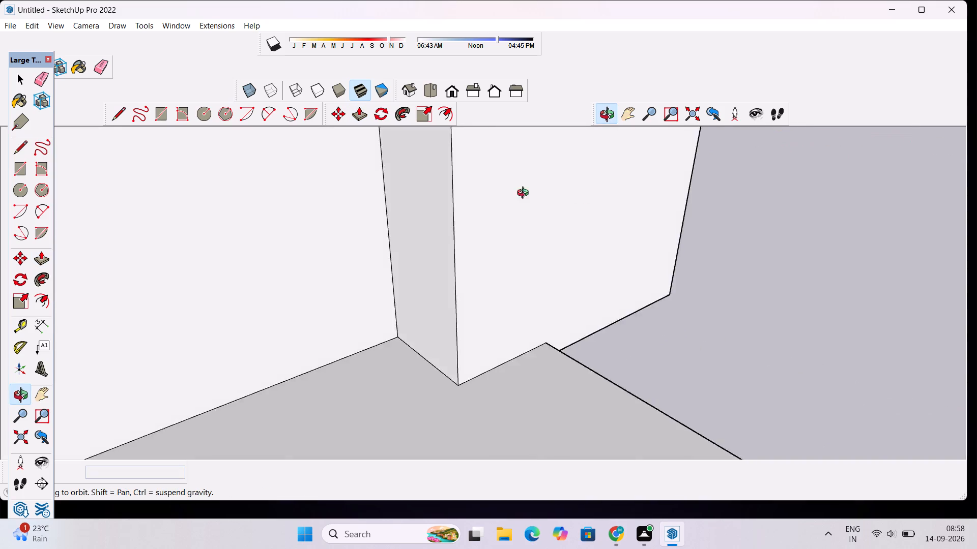
drag(525, 194, 490, 187)
scroll(490, 186, down, 17)
drag(628, 217, 469, 207)
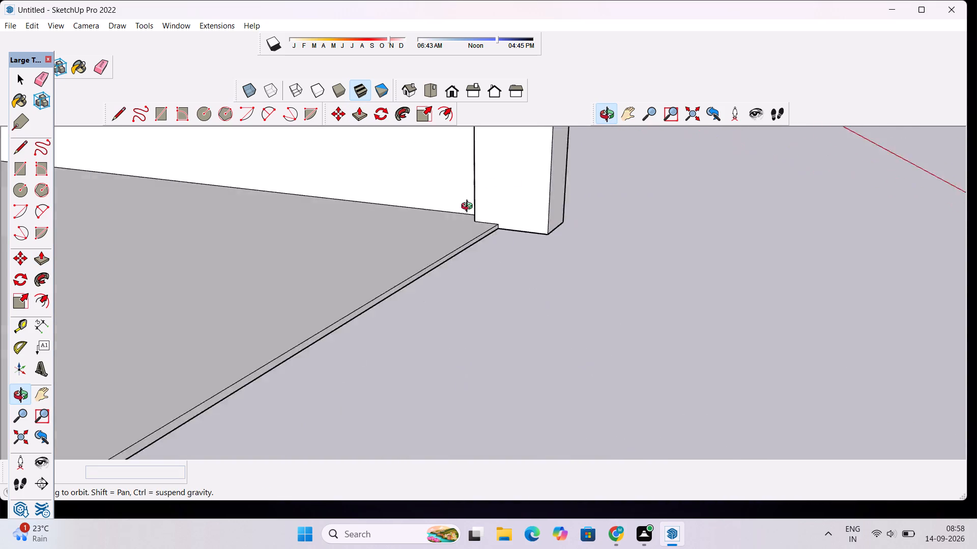
drag(469, 207, 362, 191)
scroll(374, 182, down, 13)
scroll(390, 178, up, 4)
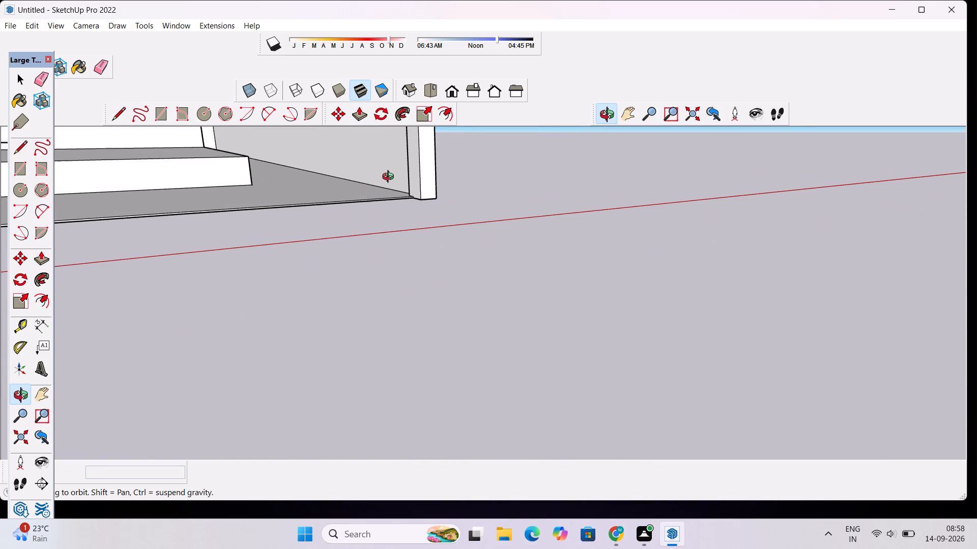
shift+drag(390, 178, 424, 267)
scroll(451, 236, down, 5)
drag(528, 245, 396, 252)
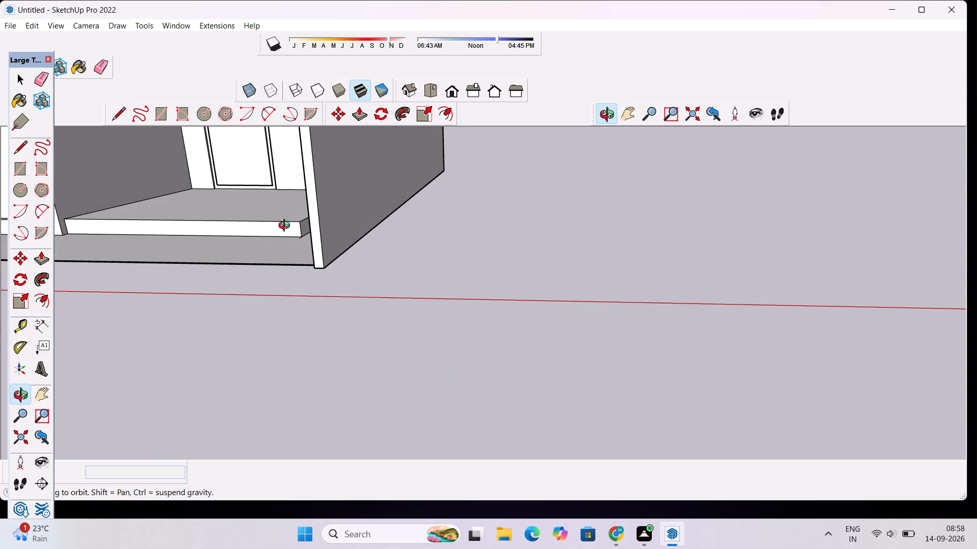
shift+drag(275, 220, 496, 276)
scroll(336, 286, up, 6)
scroll(335, 281, down, 5)
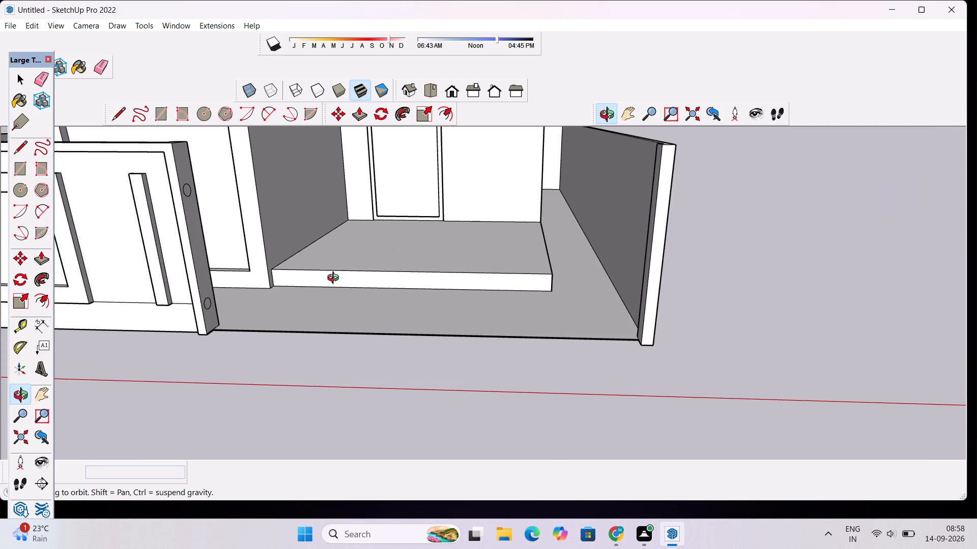
scroll(216, 300, up, 5)
scroll(216, 300, down, 3)
key(m)
scroll(207, 314, up, 5)
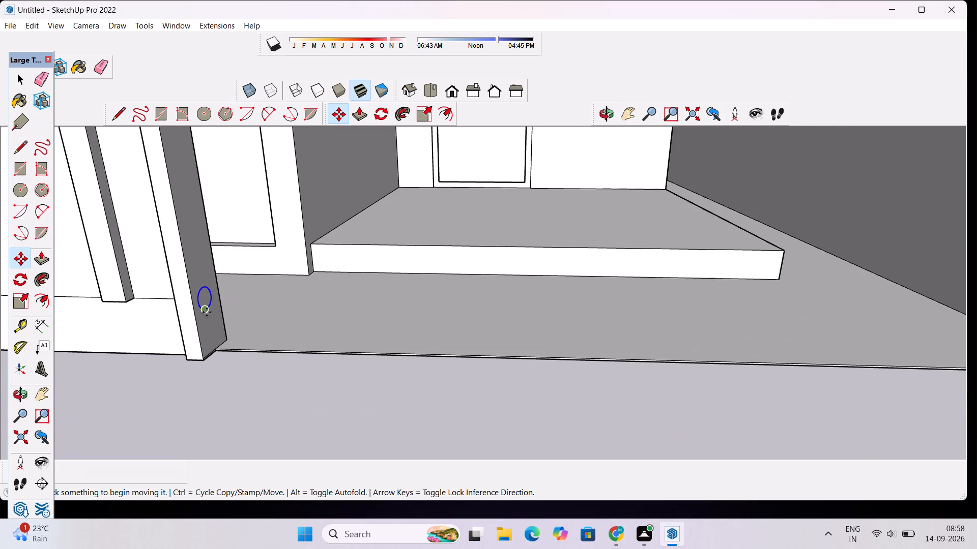
click(209, 309)
scroll(330, 312, down, 2)
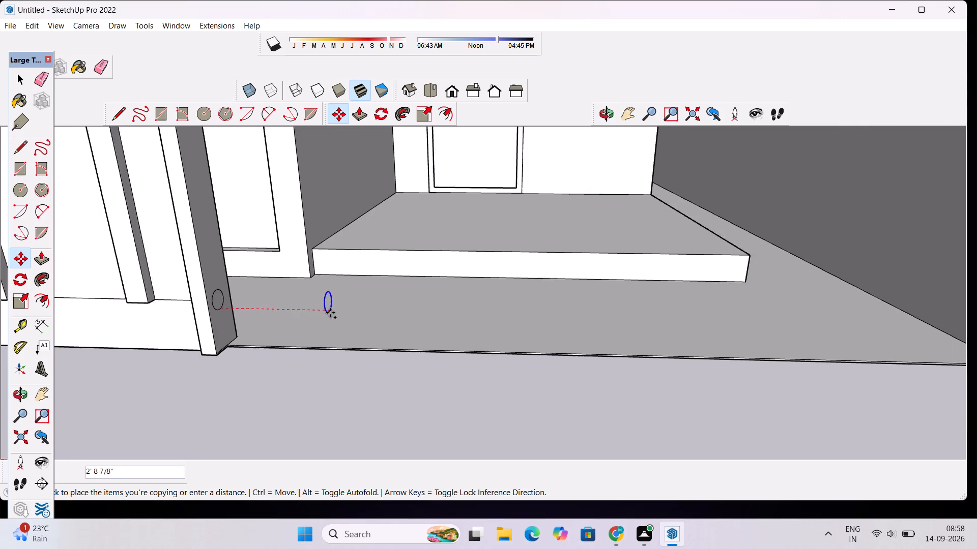
scroll(330, 313, down, 1)
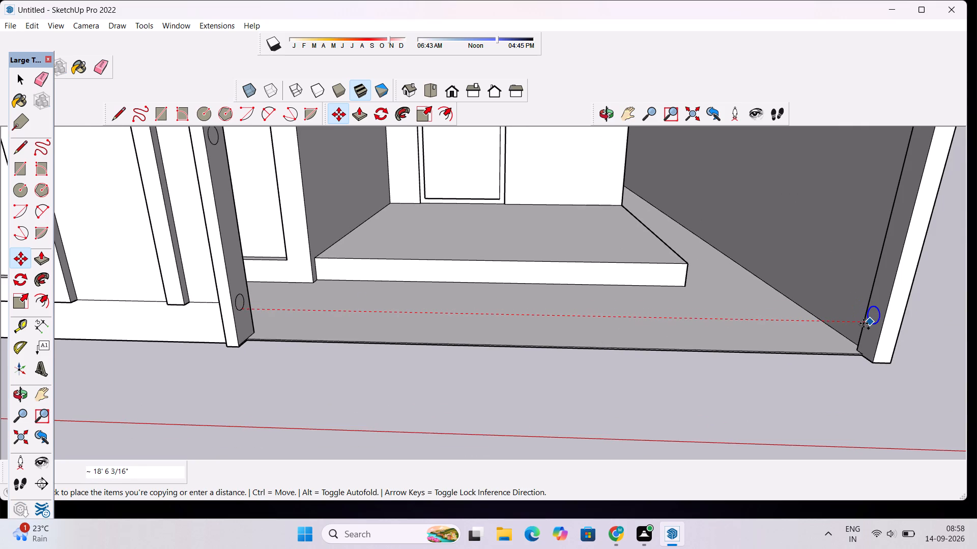
click(865, 323)
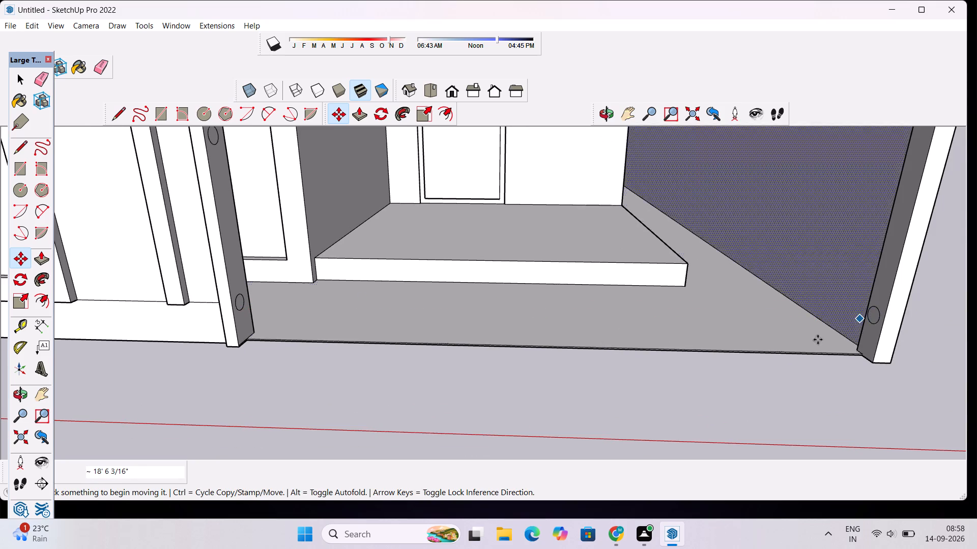
Copy the upper circle with its face from the front wall's end post onto the opposite post, about 18' 6" away.
scroll(812, 339, down, 5)
scroll(478, 203, up, 2)
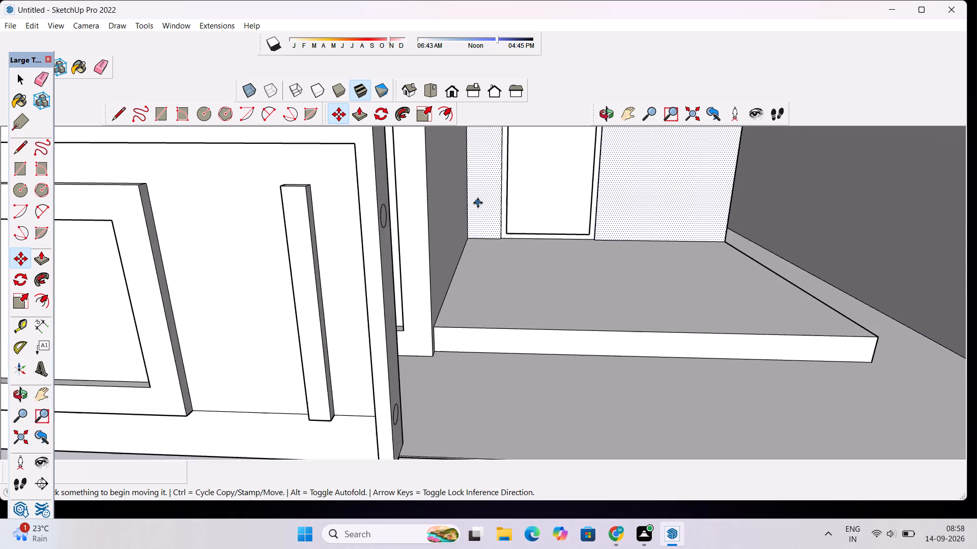
scroll(478, 203, up, 7)
scroll(476, 203, down, 4)
key(space)
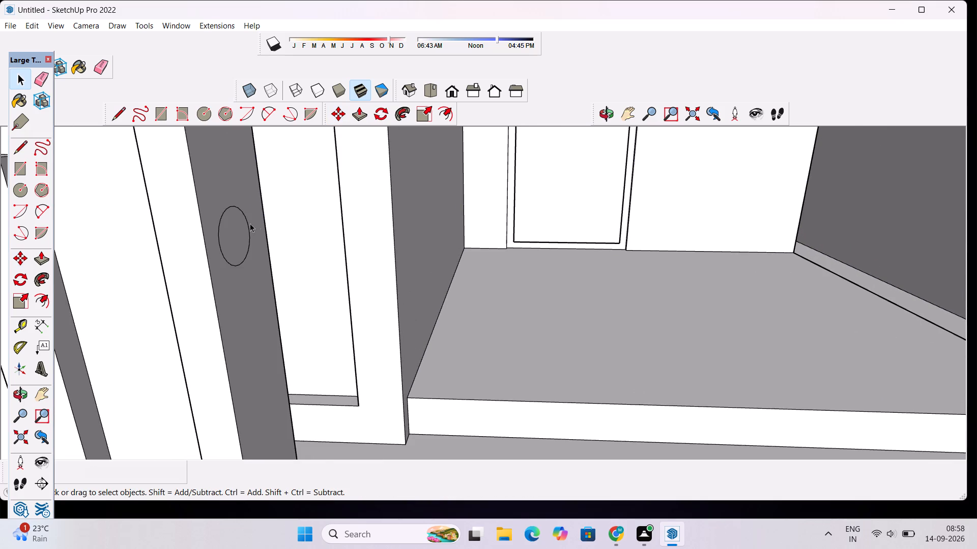
click(236, 230)
click(236, 230)
key(m)
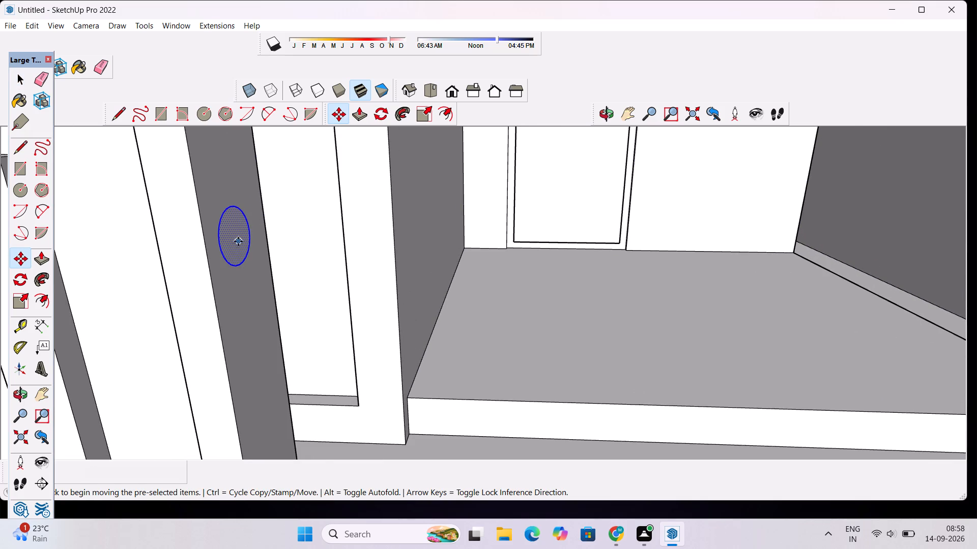
click(243, 261)
scroll(273, 262, down, 15)
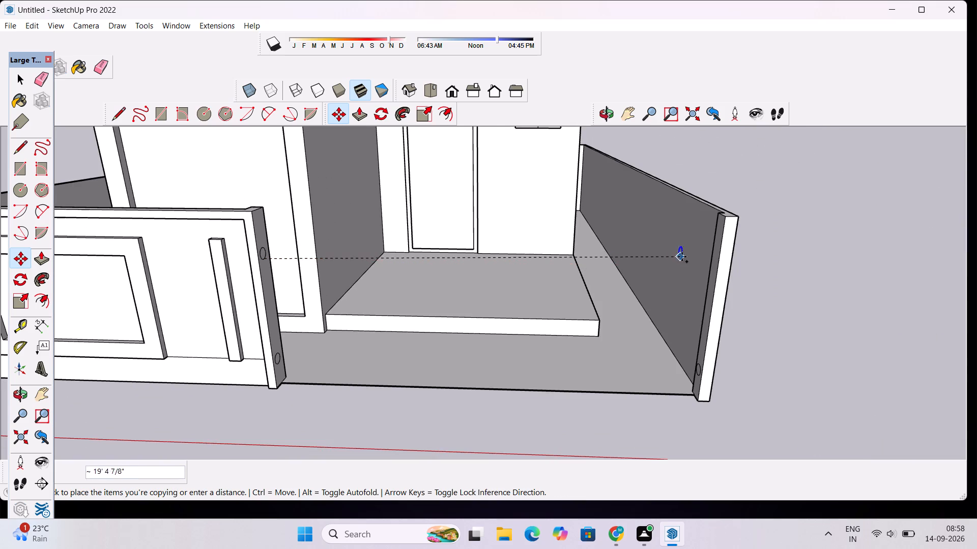
scroll(702, 269, up, 7)
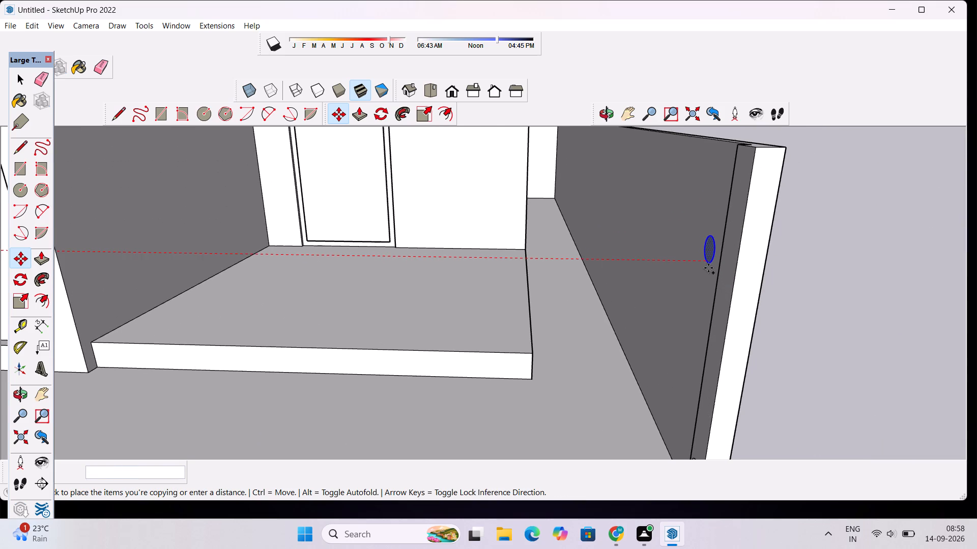
scroll(708, 268, up, 6)
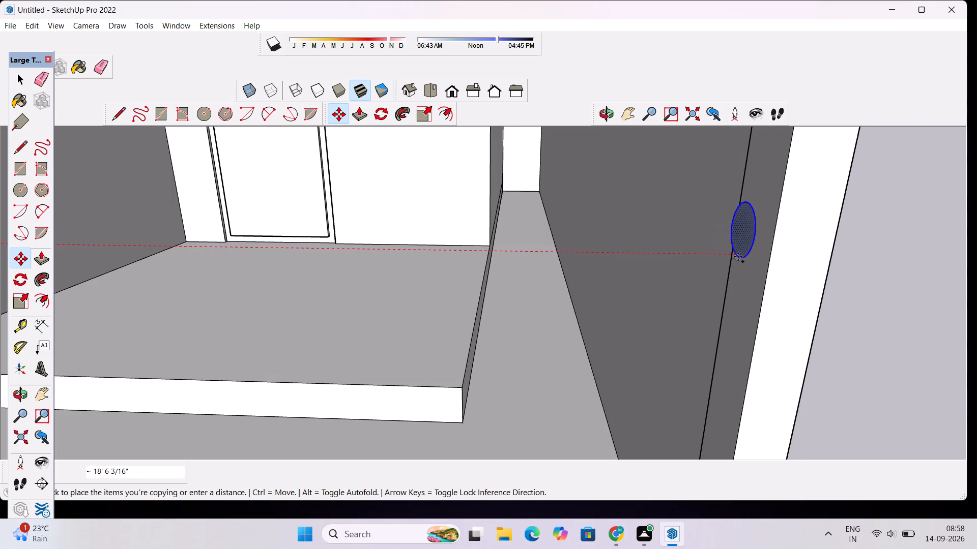
click(750, 252)
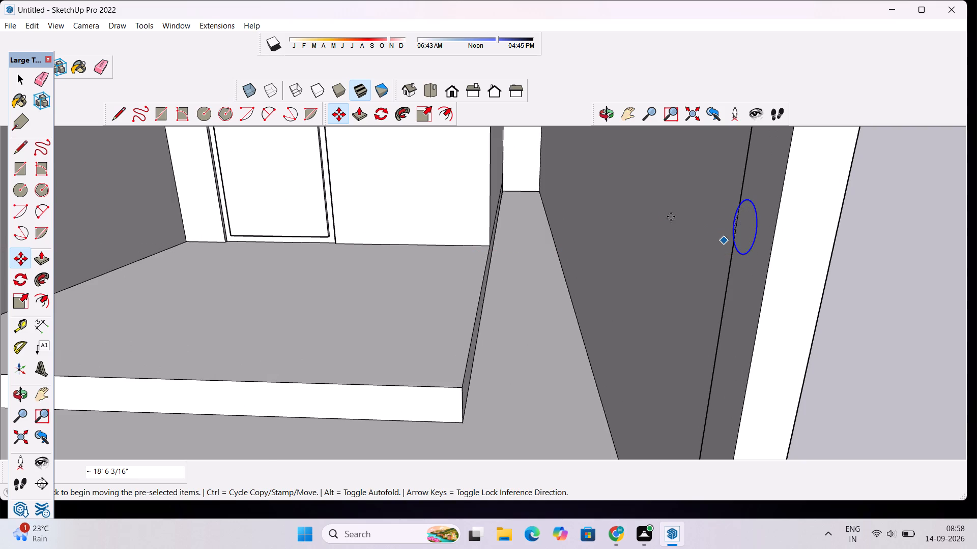
Examine the gate opening and both boundary posts from the front of the house.
click(609, 118)
drag(530, 197, 691, 196)
scroll(691, 196, down, 5)
scroll(686, 203, down, 20)
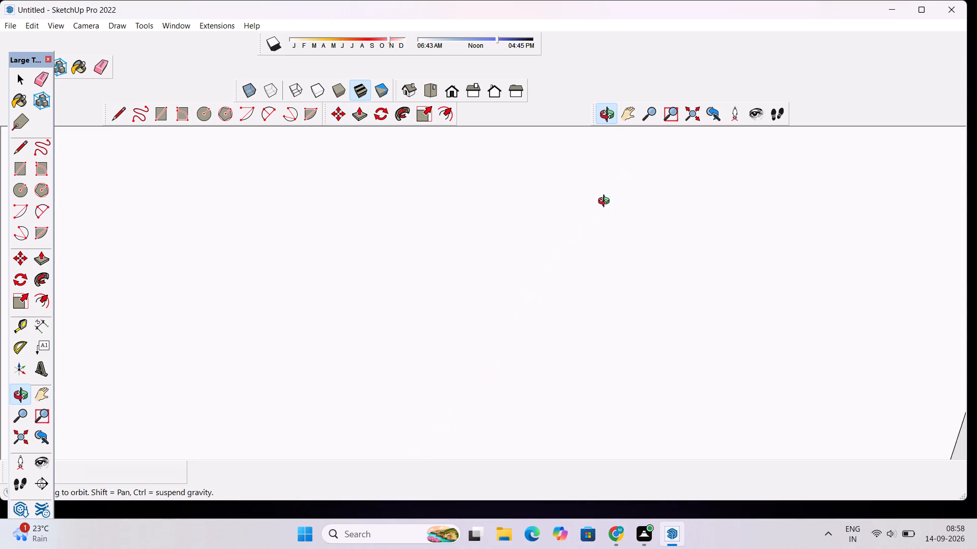
click(454, 93)
scroll(500, 201, down, 9)
drag(500, 201, 514, 241)
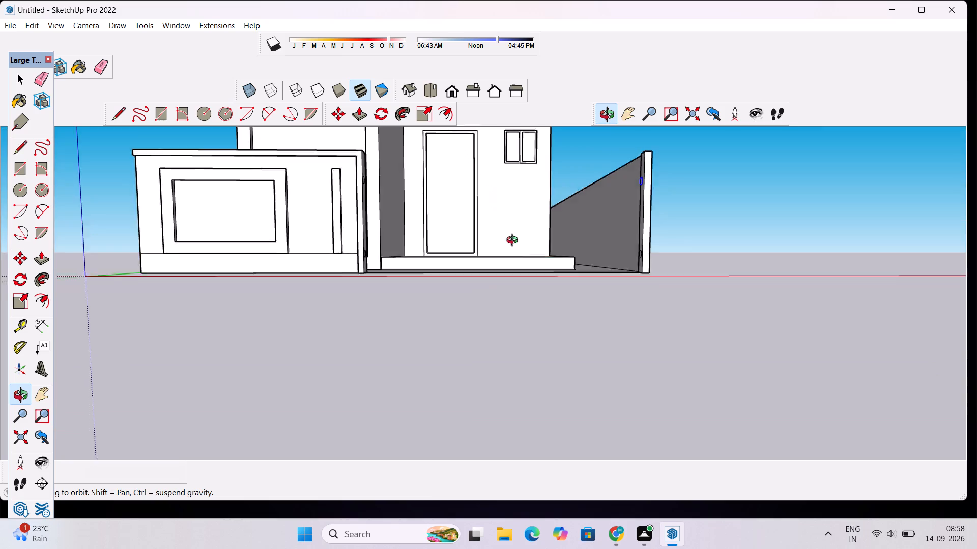
Undo the copy of the upper circle on the opposite boundary post.
drag(514, 241, 561, 304)
scroll(679, 245, up, 18)
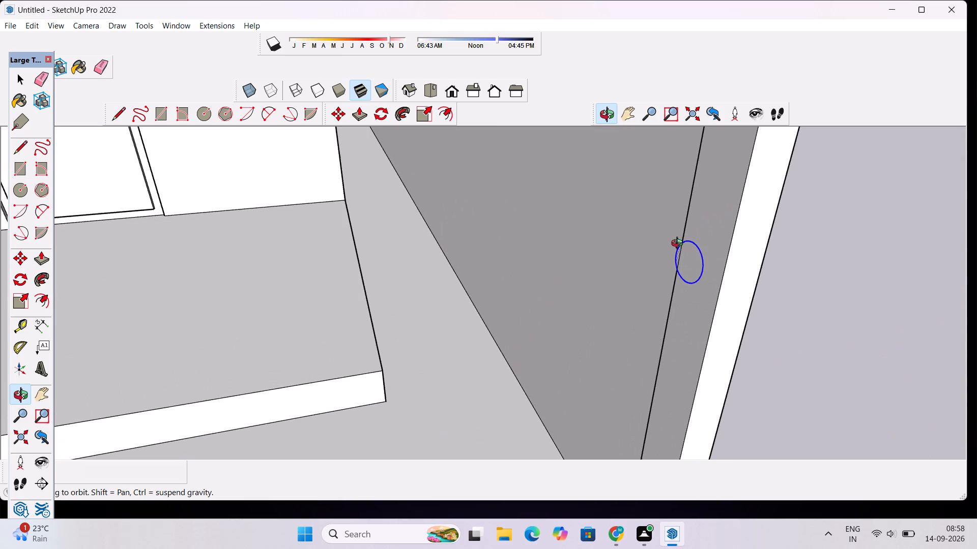
scroll(679, 245, down, 7)
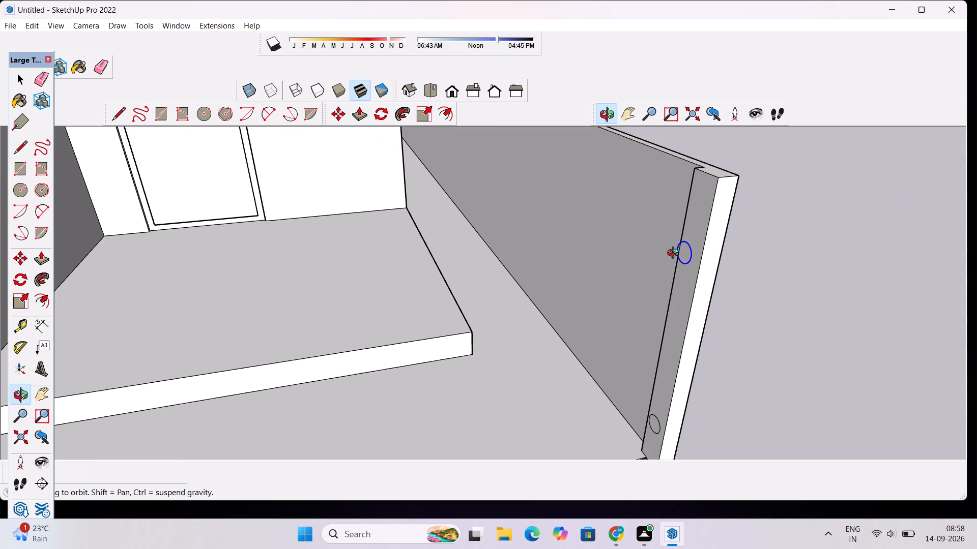
scroll(675, 255, up, 5)
drag(671, 255, 770, 222)
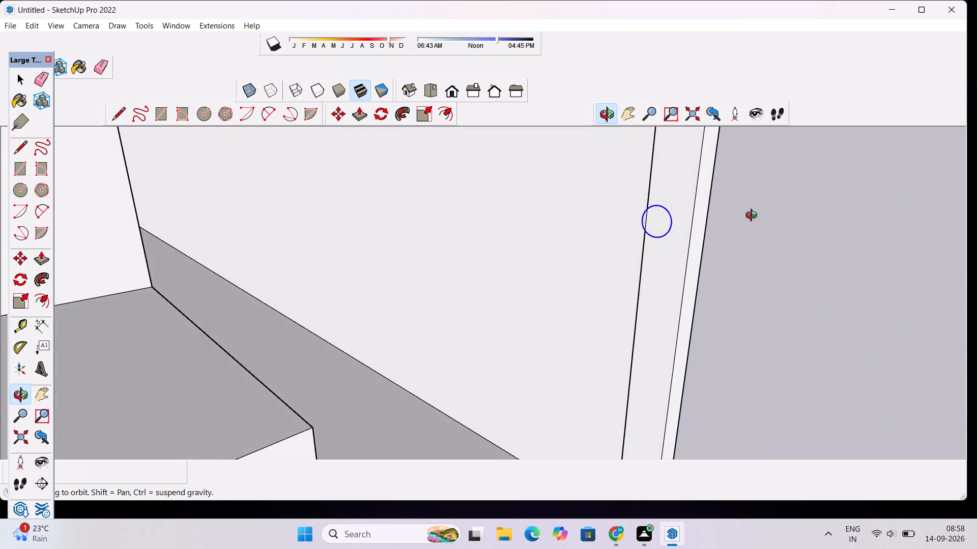
scroll(752, 217, down, 5)
scroll(741, 228, up, 5)
scroll(685, 224, down, 5)
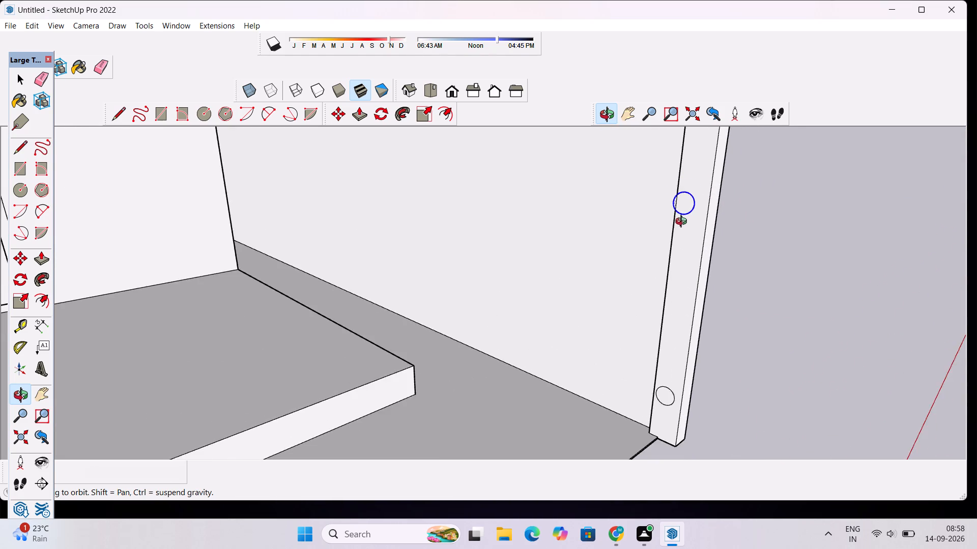
scroll(682, 221, up, 5)
drag(649, 213, 709, 213)
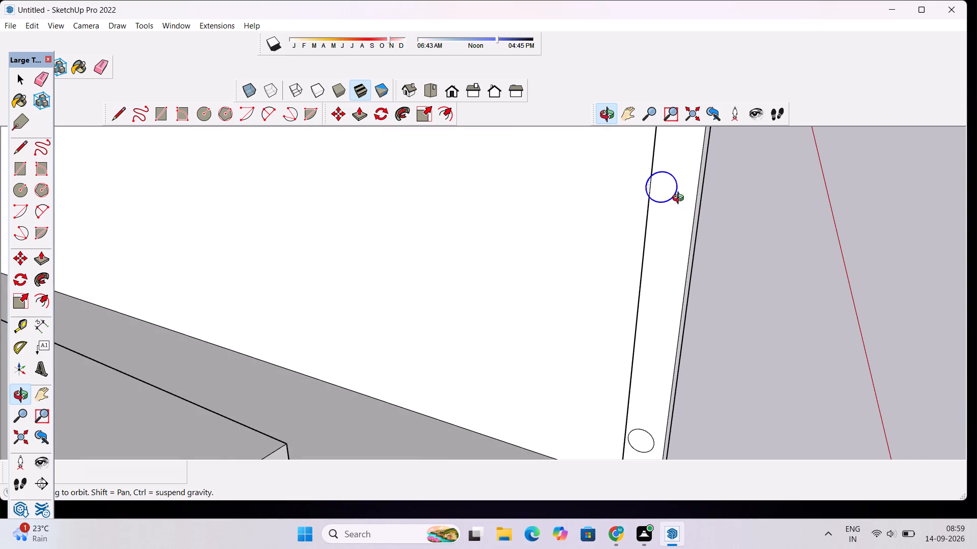
shift+drag(680, 199, 655, 250)
shift+scroll(636, 233, up, 5)
scroll(634, 229, down, 9)
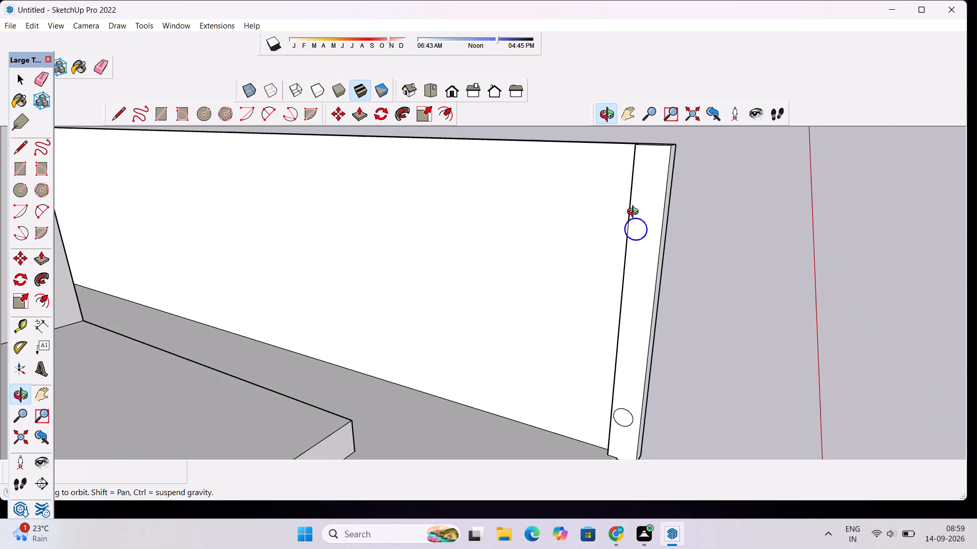
key(ctrl+z)
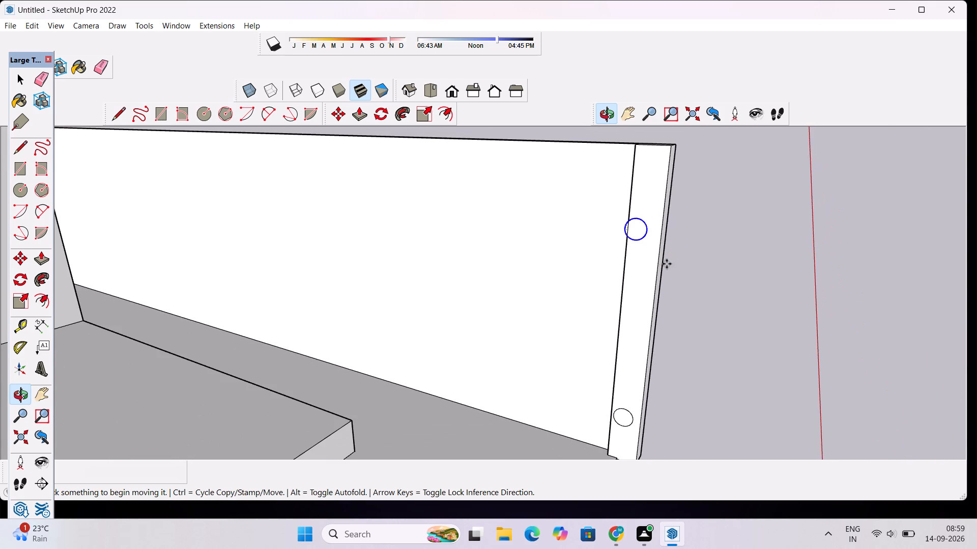
Copy the lower circle with its face straight up the opposite boundary post by about 5' 1".
key(space)
double_click(622, 414)
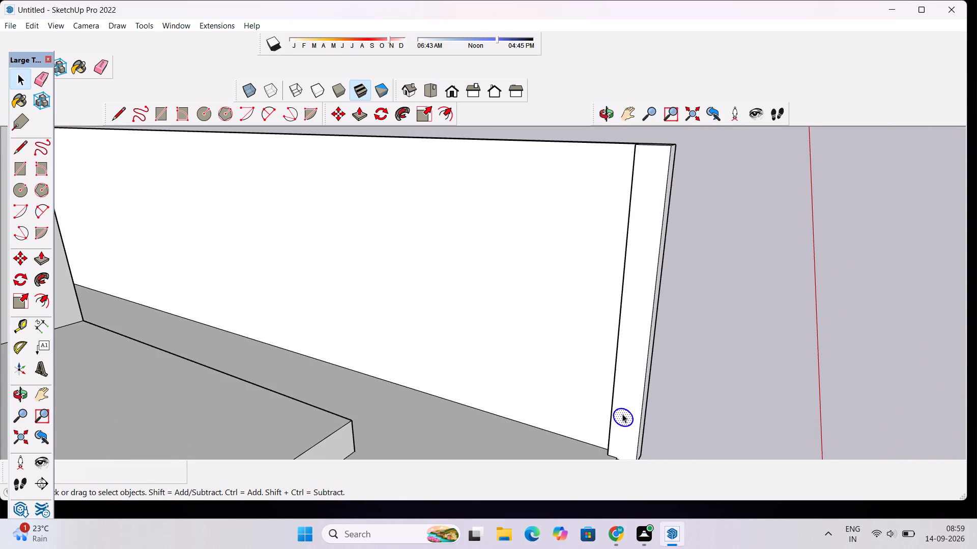
key(m)
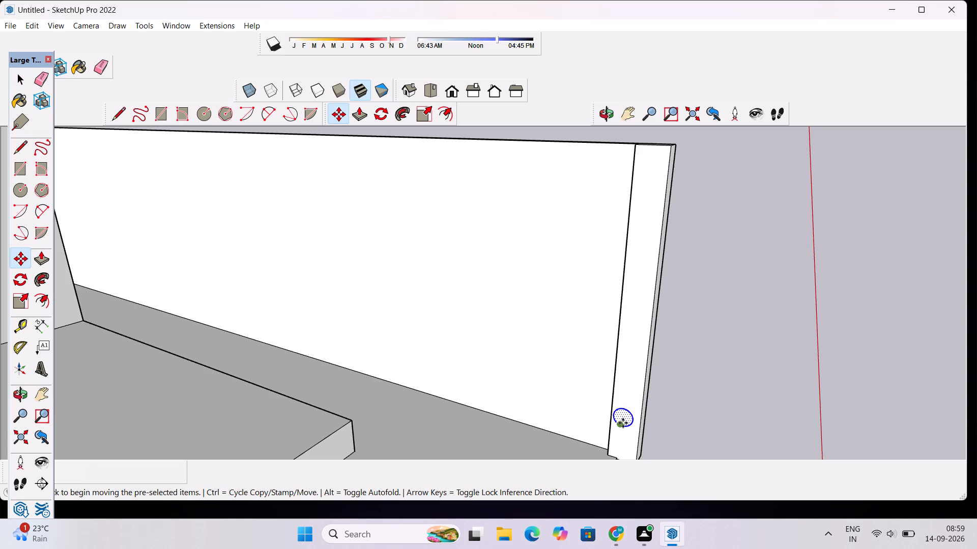
click(624, 409)
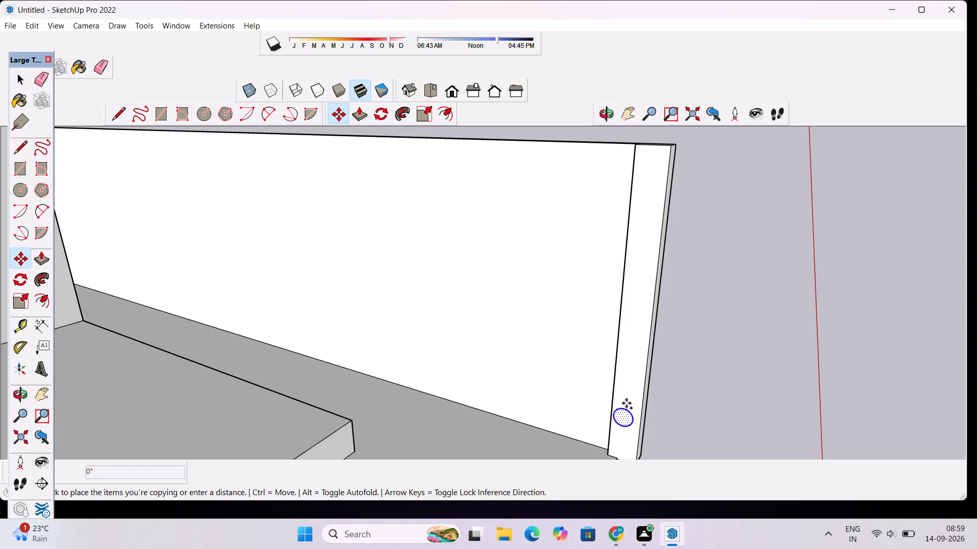
scroll(632, 357, down, 4)
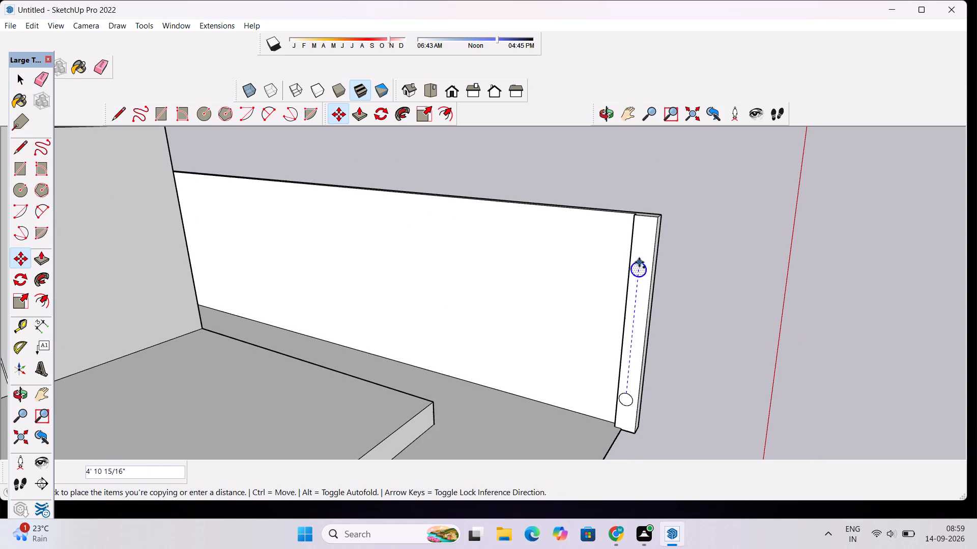
click(642, 257)
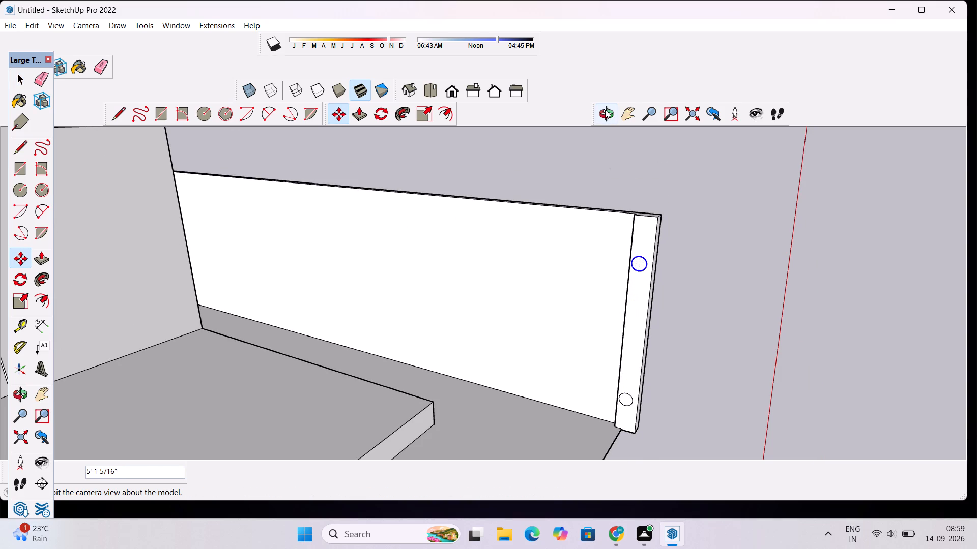
Draw a line about 18' 6" long across the gate opening between the centres of the two posts' lower circles.
click(605, 110)
drag(694, 208, 538, 225)
scroll(537, 220, down, 9)
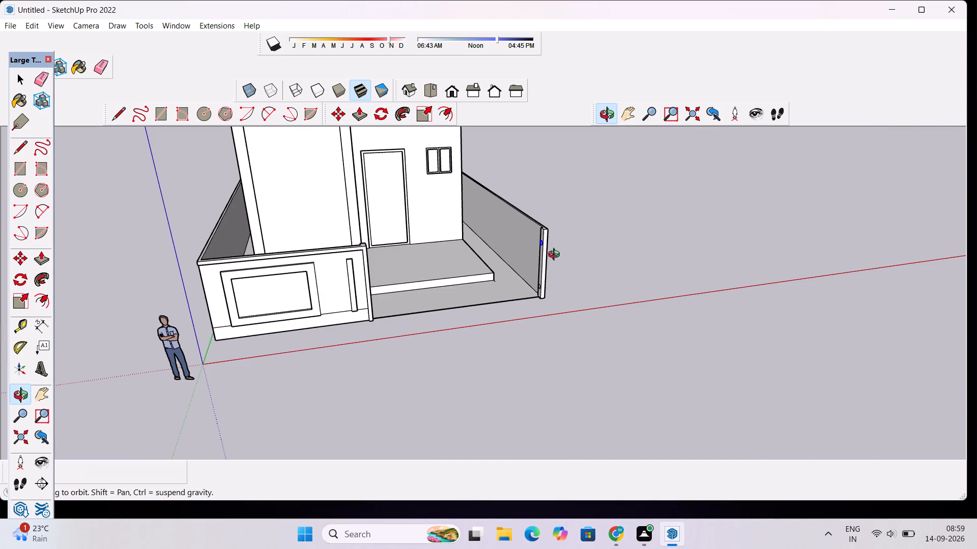
drag(514, 285, 370, 272)
scroll(349, 256, up, 5)
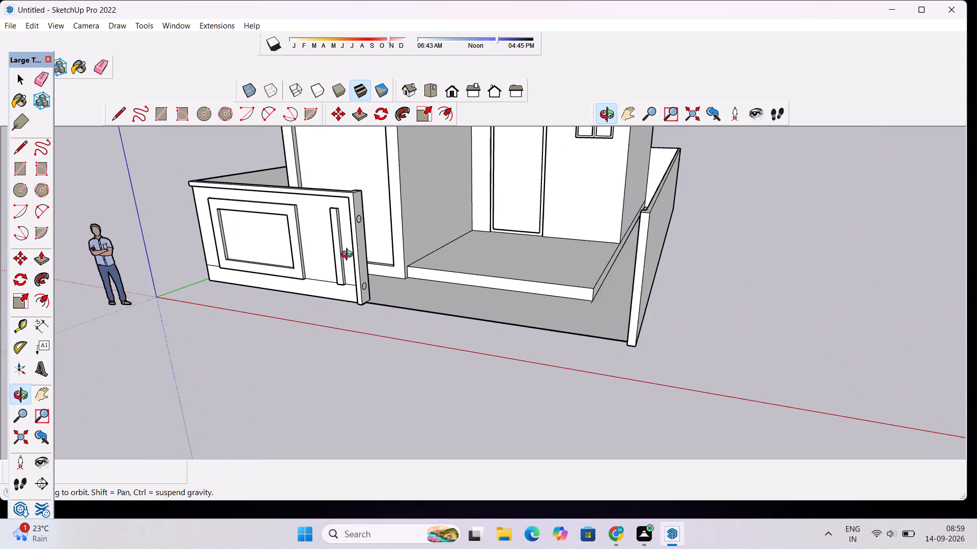
scroll(349, 256, up, 2)
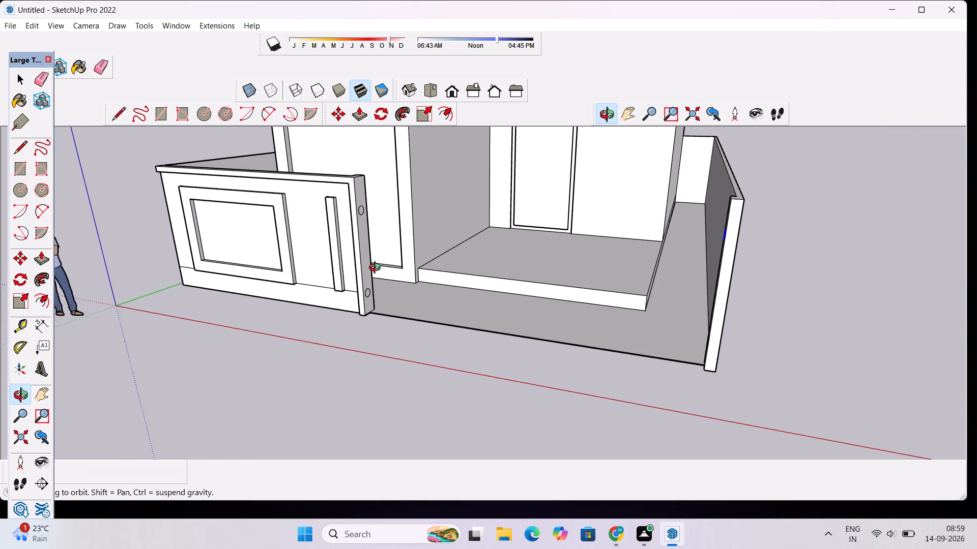
scroll(377, 269, down, 2)
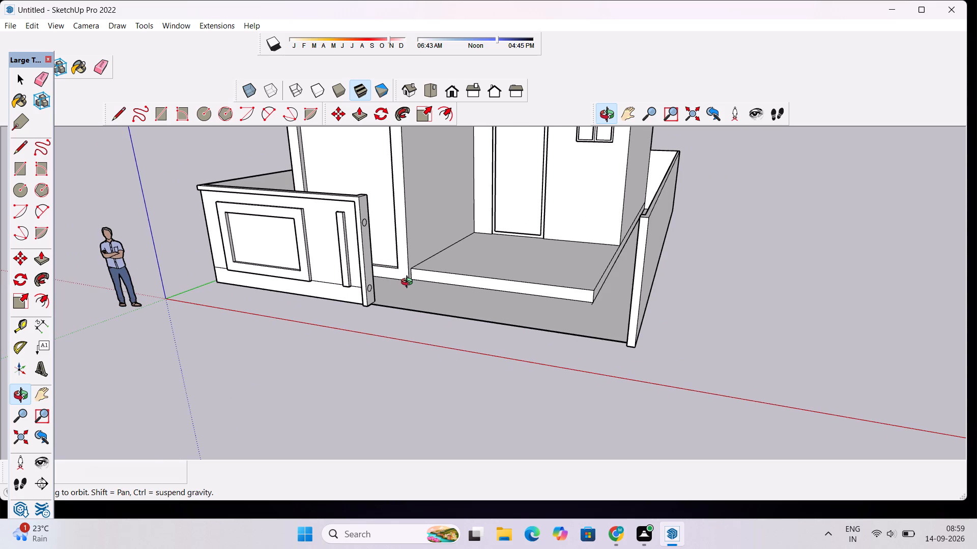
scroll(411, 285, up, 3)
drag(393, 298, 398, 299)
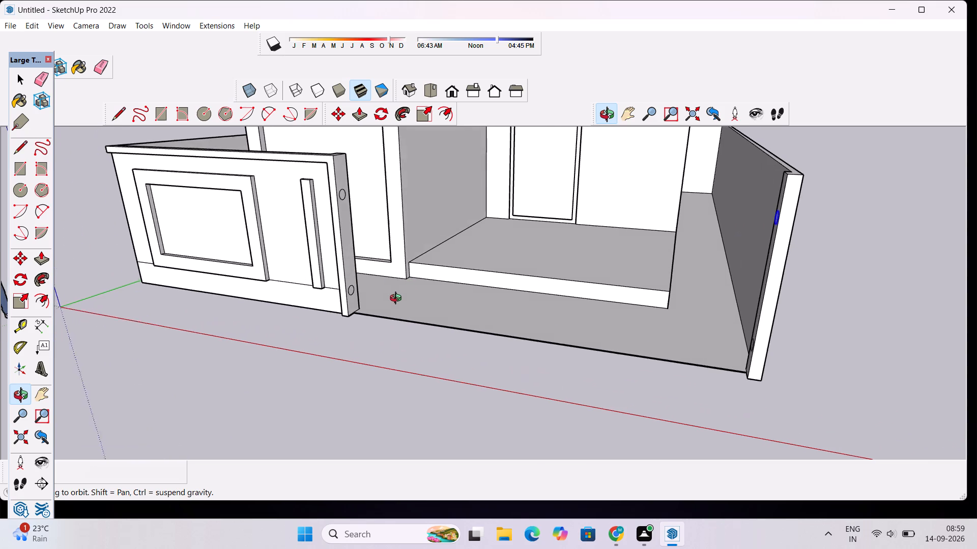
drag(398, 299, 436, 312)
scroll(416, 286, up, 5)
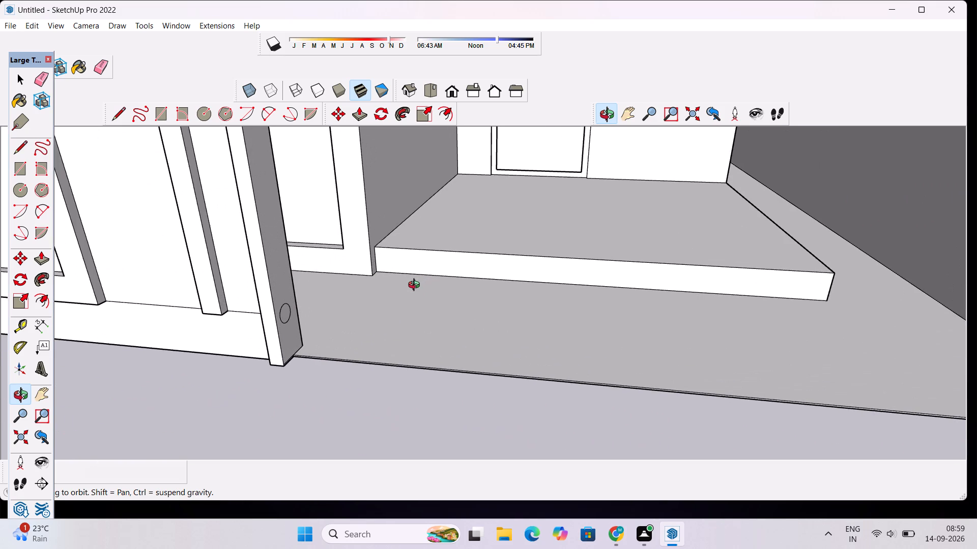
scroll(416, 286, down, 5)
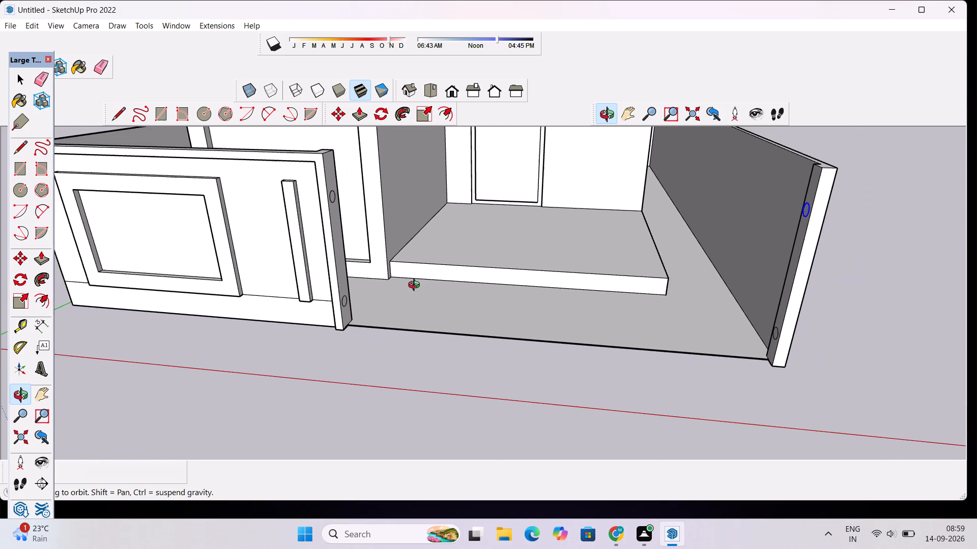
key(l)
scroll(395, 313, up, 10)
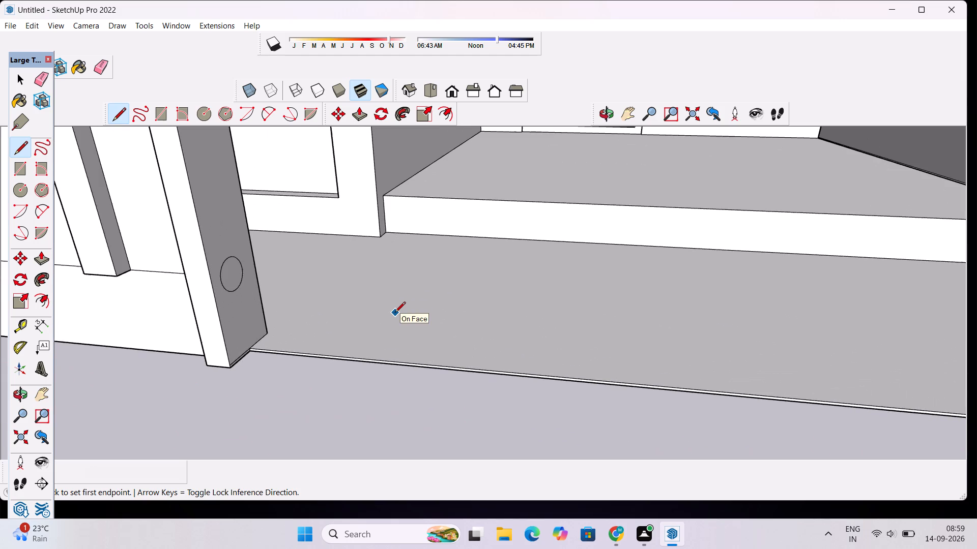
click(232, 277)
scroll(301, 278, down, 8)
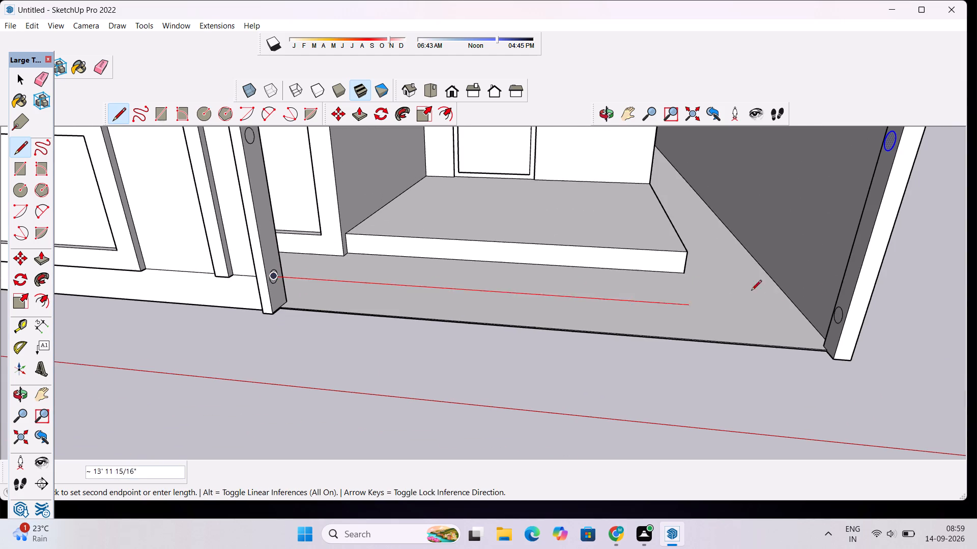
scroll(837, 310, up, 4)
click(840, 319)
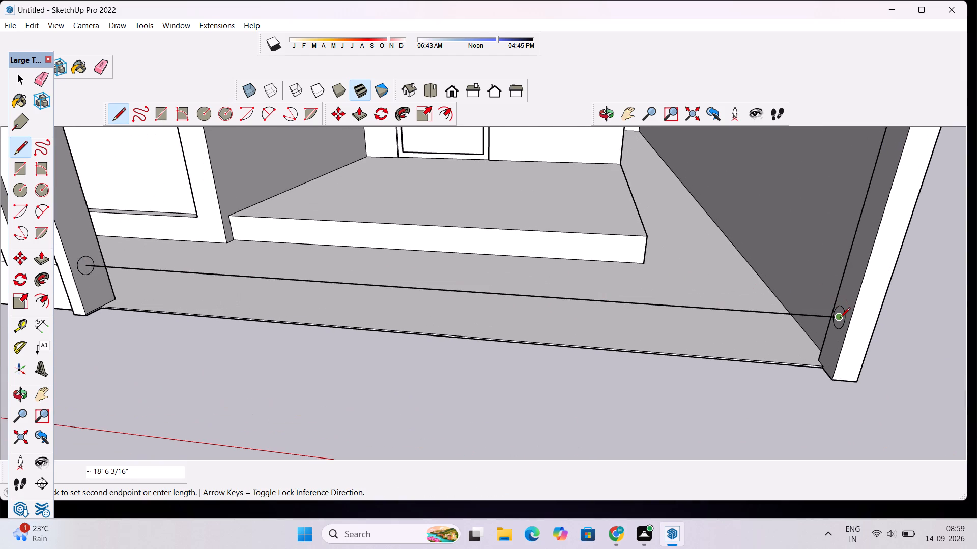
Continue the line about 5' 1" up the opposite post from the lower circle's centre to the upper circle's centre.
scroll(838, 303, down, 10)
scroll(859, 210, up, 2)
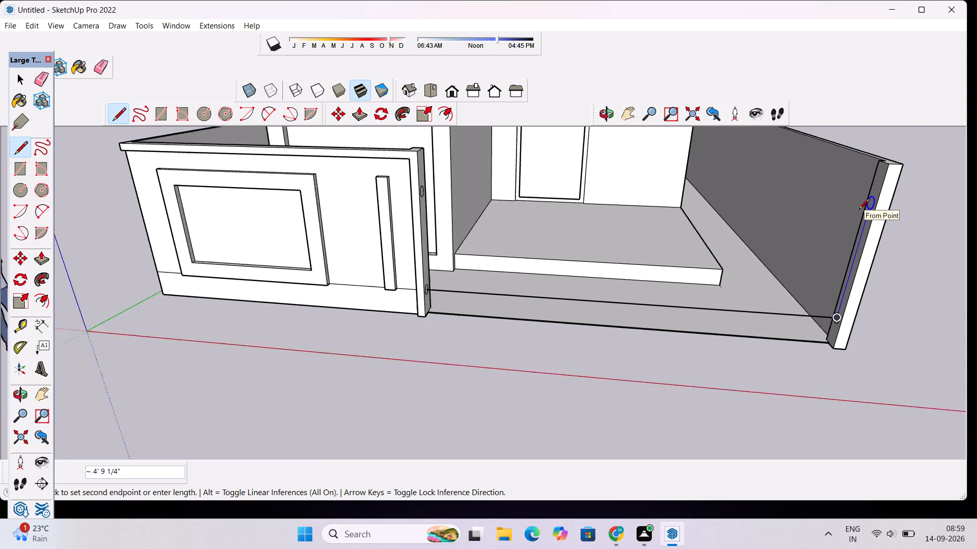
scroll(859, 210, up, 7)
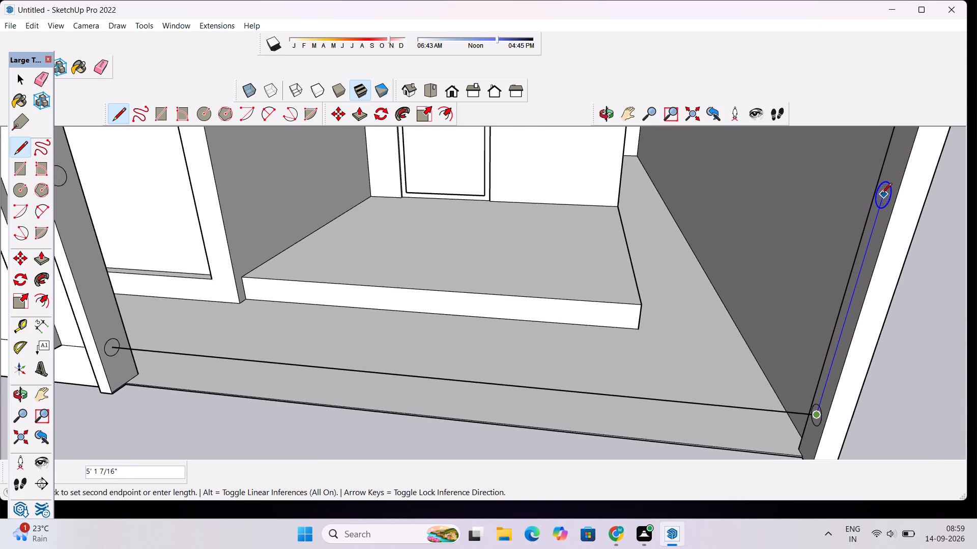
click(881, 194)
Continue the line from the opposite post's upper circle straight across to the front wall's end post, about 18' 6".
scroll(832, 193, down, 5)
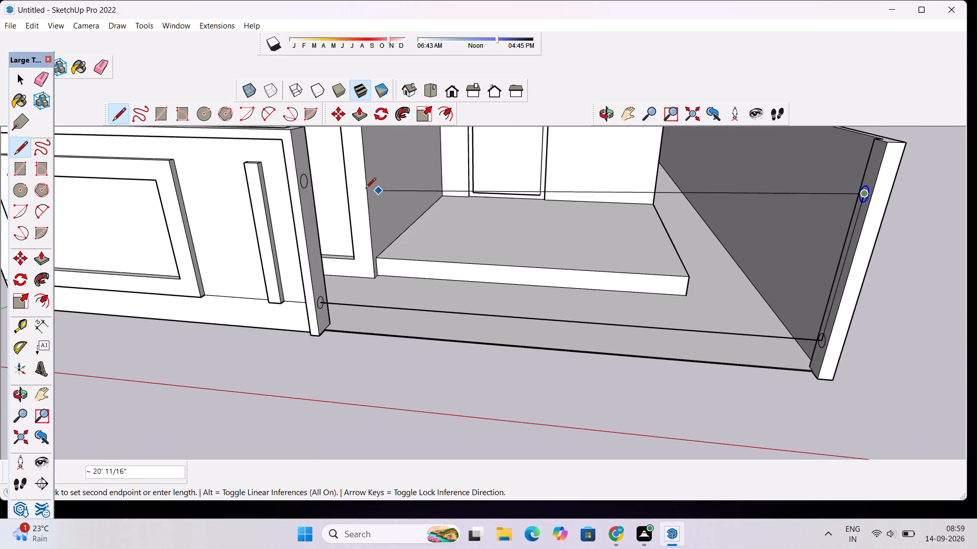
scroll(332, 177, up, 9)
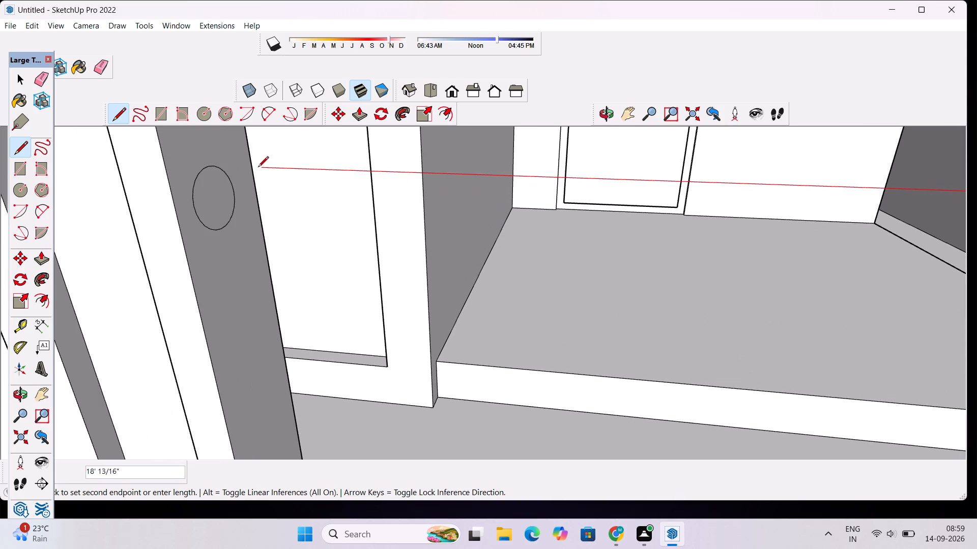
click(224, 159)
key(space)
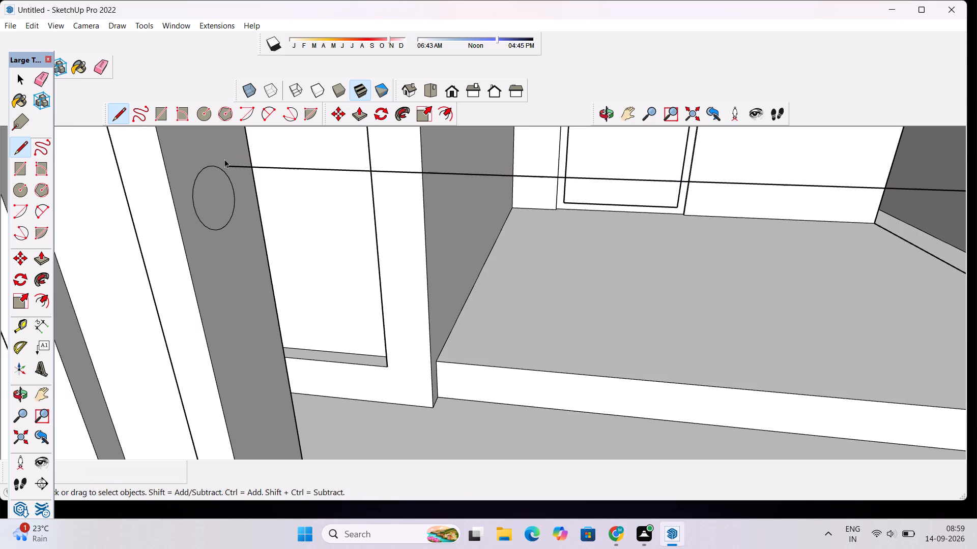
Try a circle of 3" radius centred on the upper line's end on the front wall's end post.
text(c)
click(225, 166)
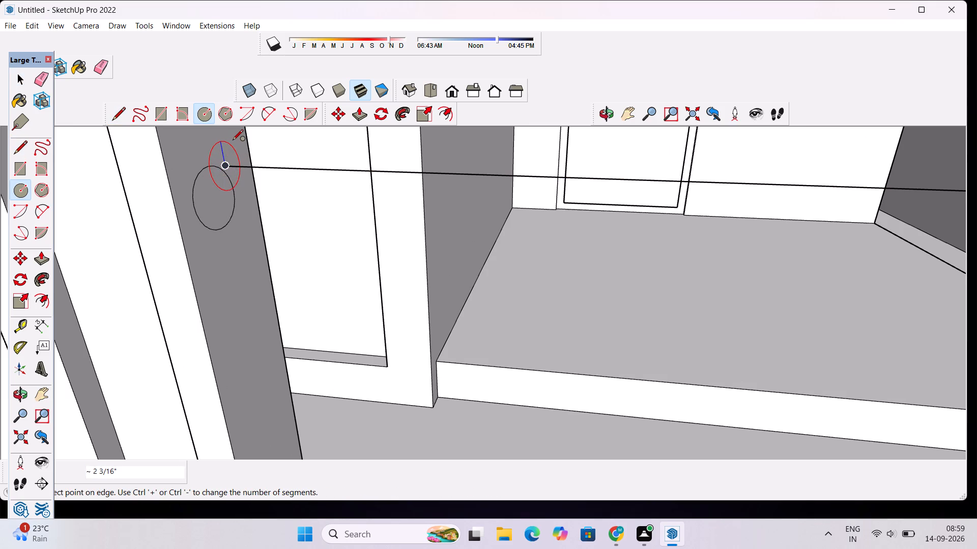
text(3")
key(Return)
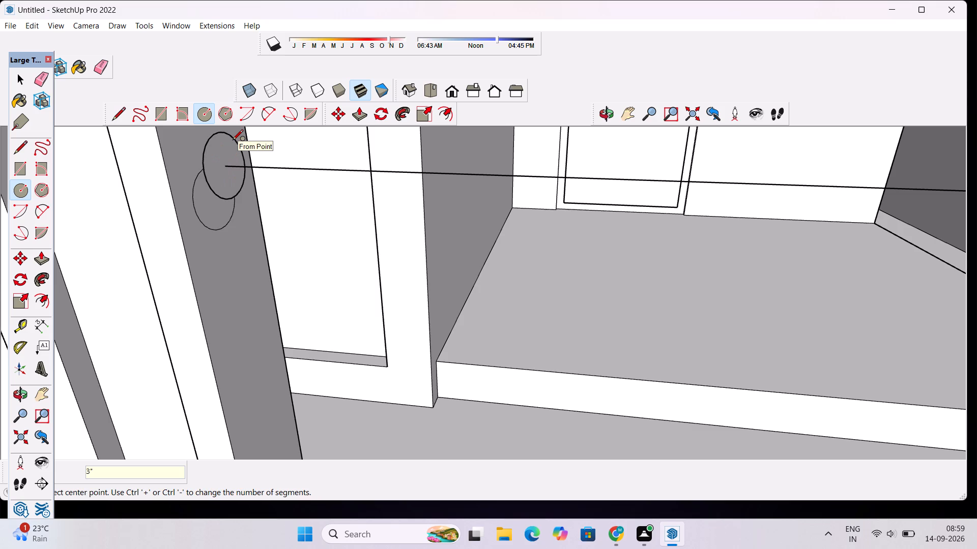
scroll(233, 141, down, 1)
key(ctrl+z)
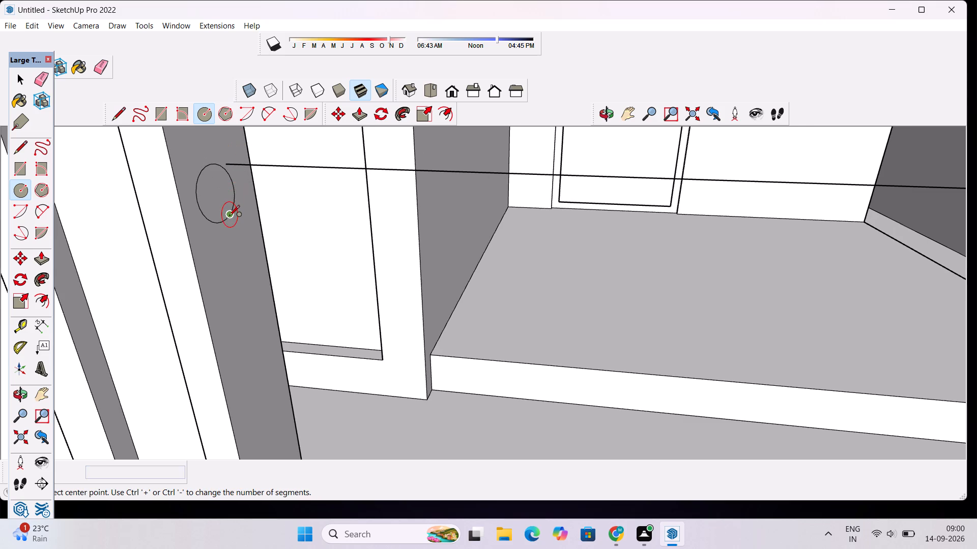
Erase the misaligned upper circle from the front wall's end post.
key(space)
key(e)
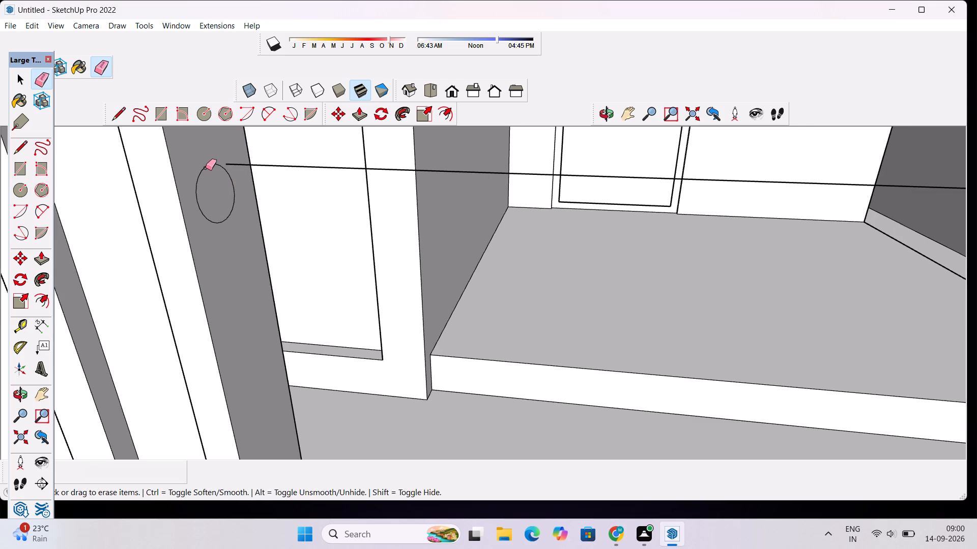
click(206, 168)
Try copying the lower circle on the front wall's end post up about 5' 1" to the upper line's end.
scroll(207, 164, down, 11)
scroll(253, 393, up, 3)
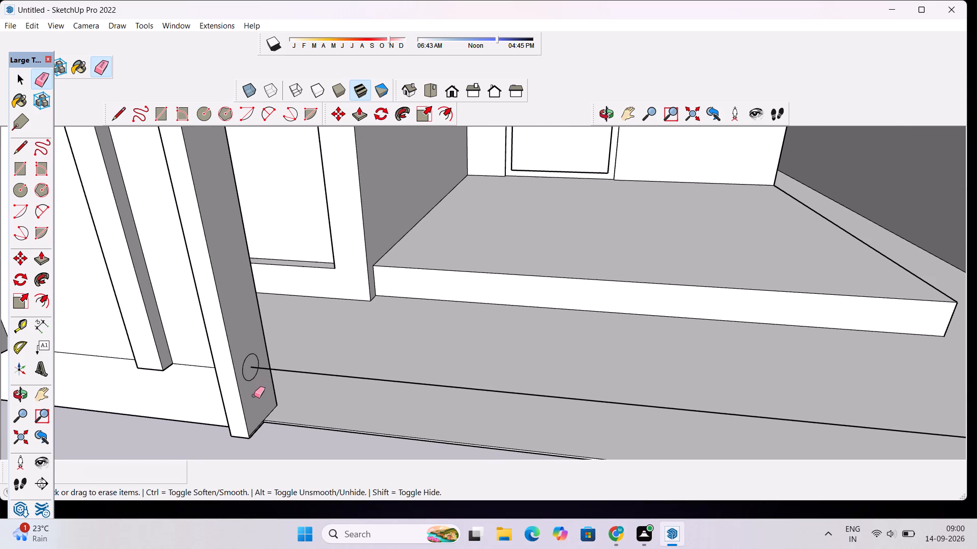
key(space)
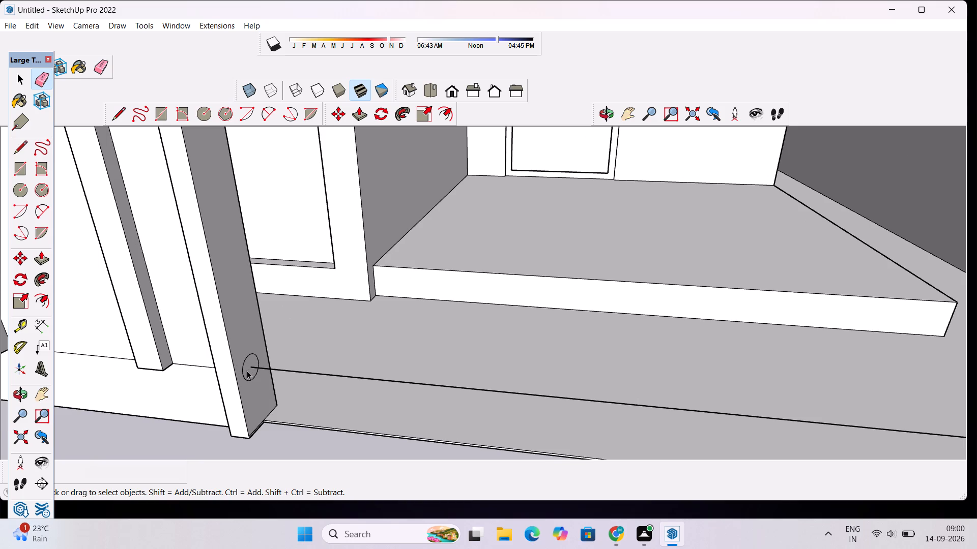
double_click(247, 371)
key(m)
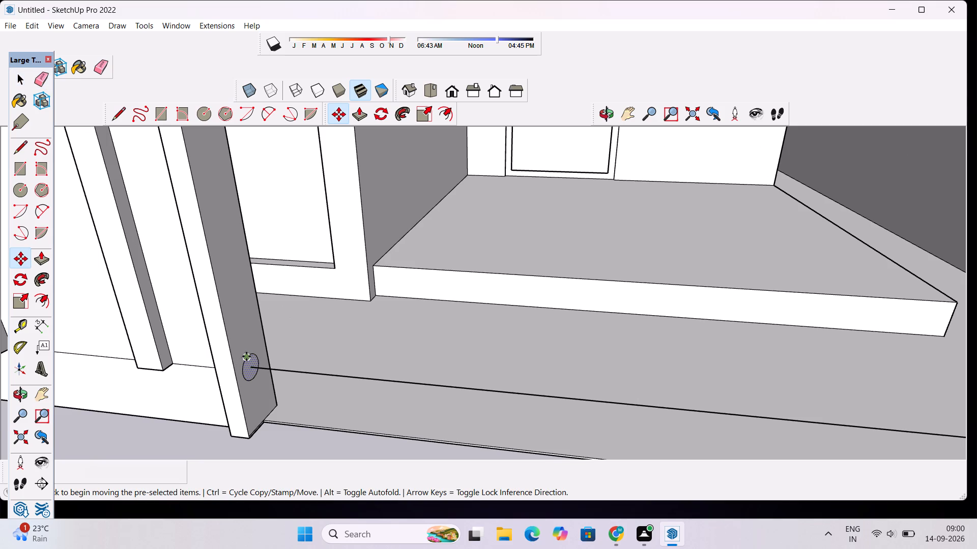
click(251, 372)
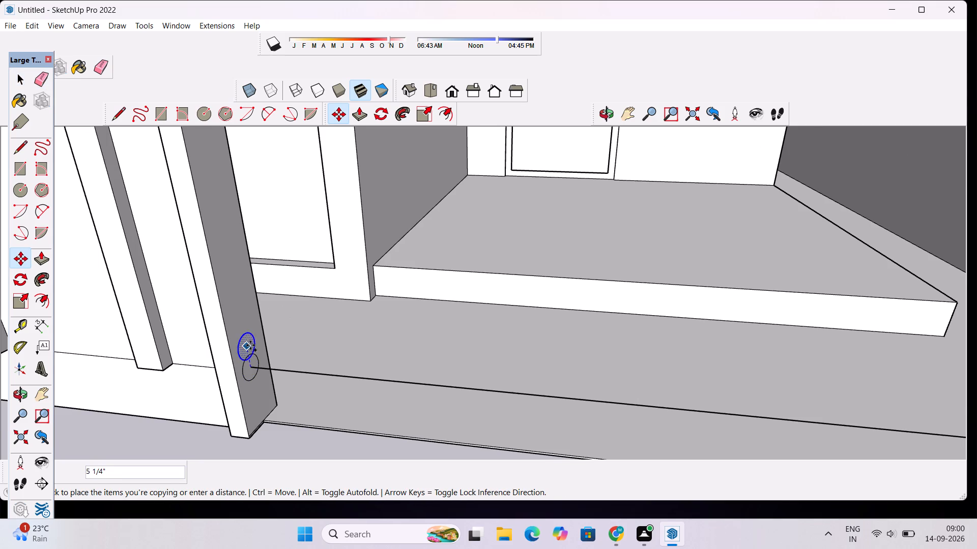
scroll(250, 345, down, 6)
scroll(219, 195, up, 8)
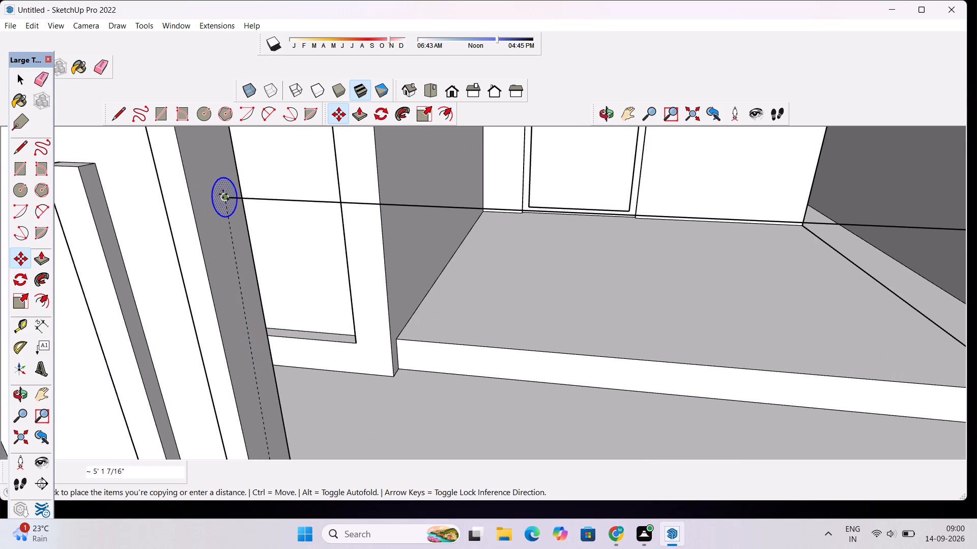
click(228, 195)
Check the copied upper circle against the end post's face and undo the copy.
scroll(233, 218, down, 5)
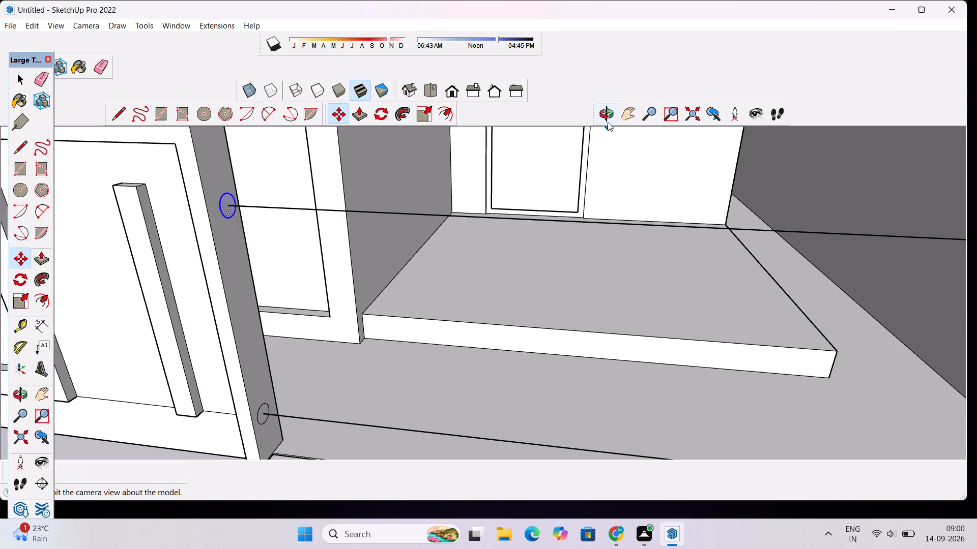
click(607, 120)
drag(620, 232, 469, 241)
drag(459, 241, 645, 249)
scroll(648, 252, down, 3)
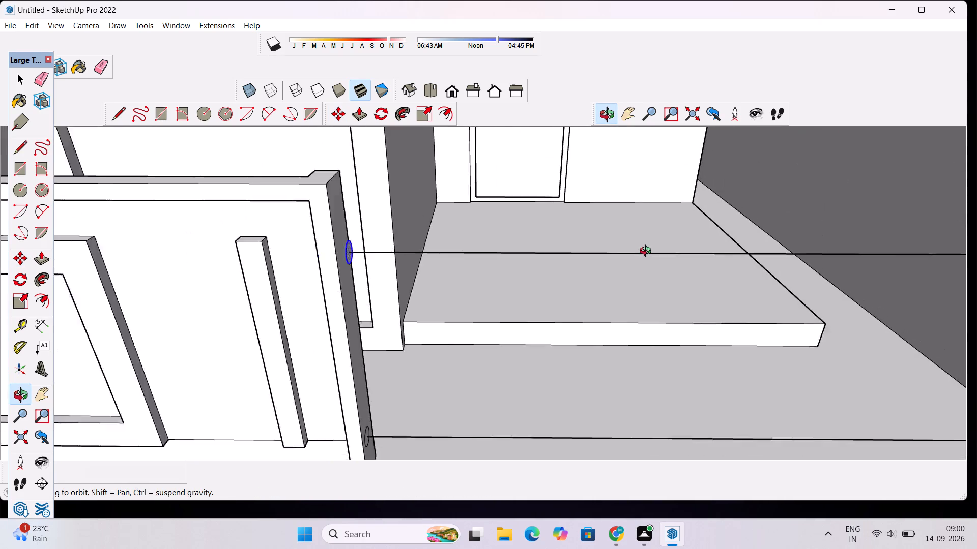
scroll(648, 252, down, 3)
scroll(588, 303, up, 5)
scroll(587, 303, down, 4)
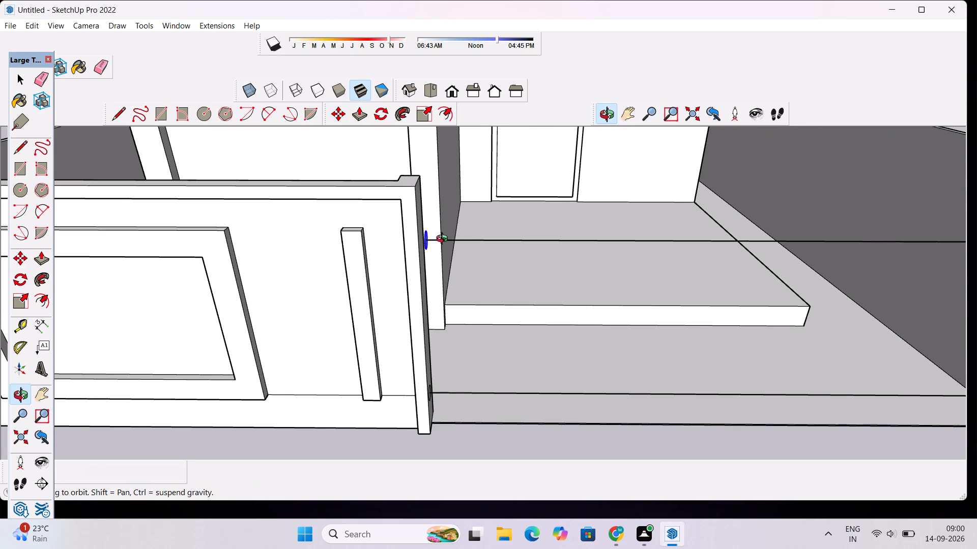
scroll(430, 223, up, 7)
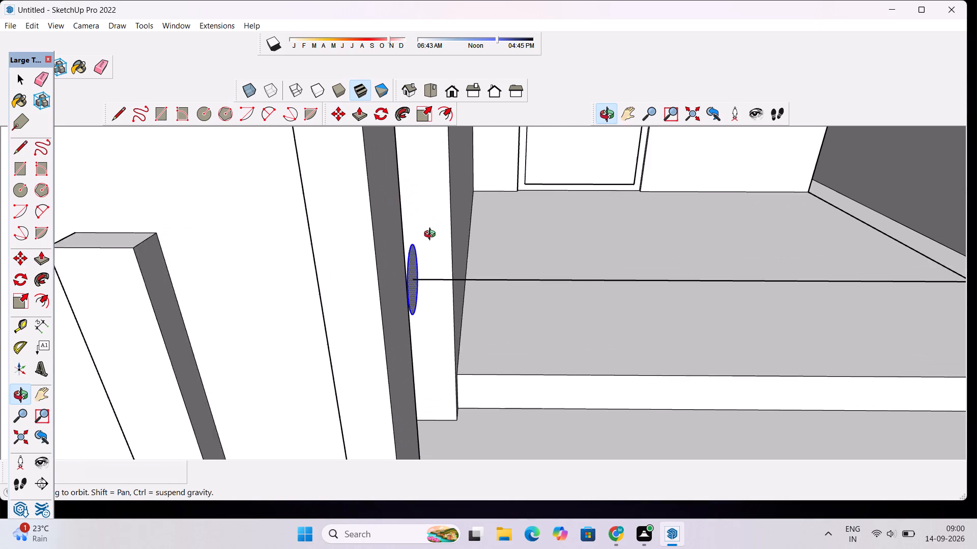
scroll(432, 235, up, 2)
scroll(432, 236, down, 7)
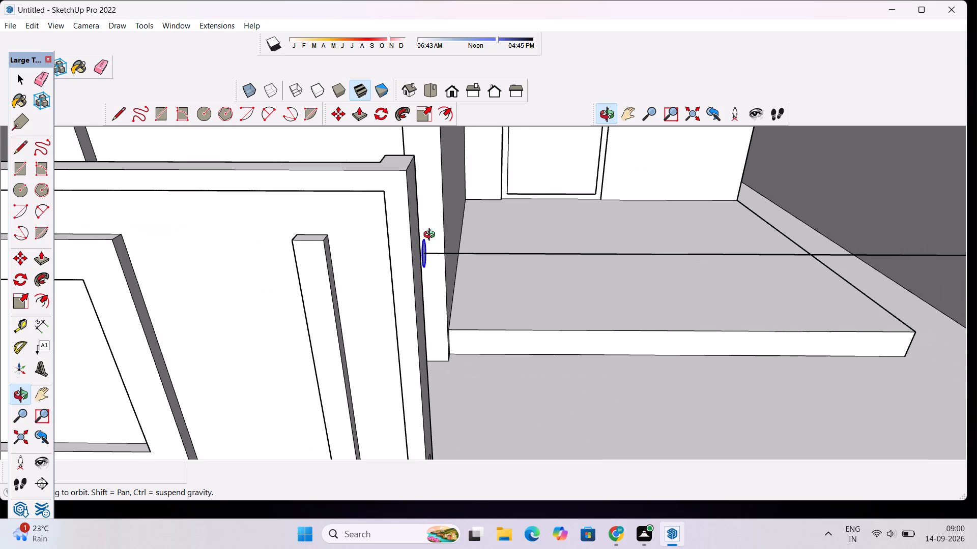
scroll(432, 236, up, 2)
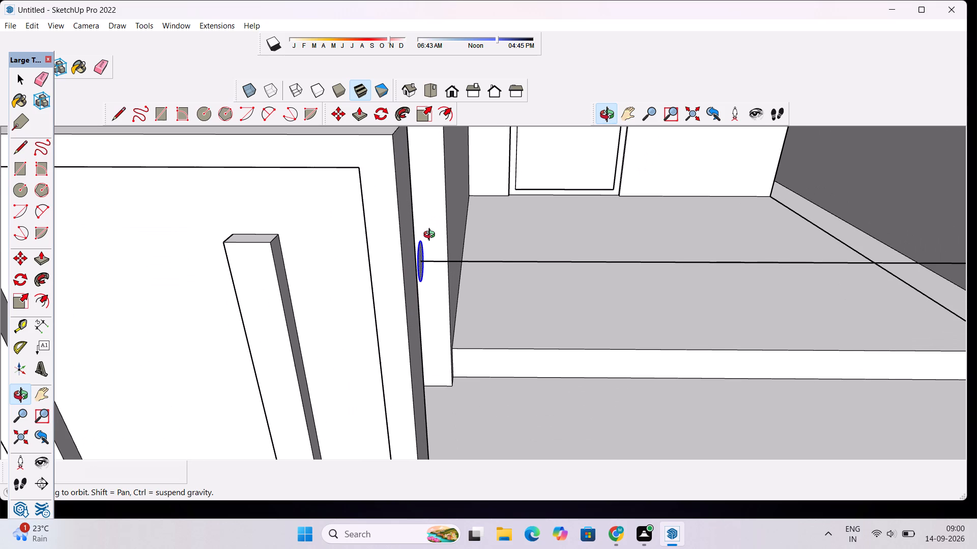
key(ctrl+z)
Extend the upper line's end with a short line onto the inner face of the front wall's end post.
scroll(424, 278, up, 1)
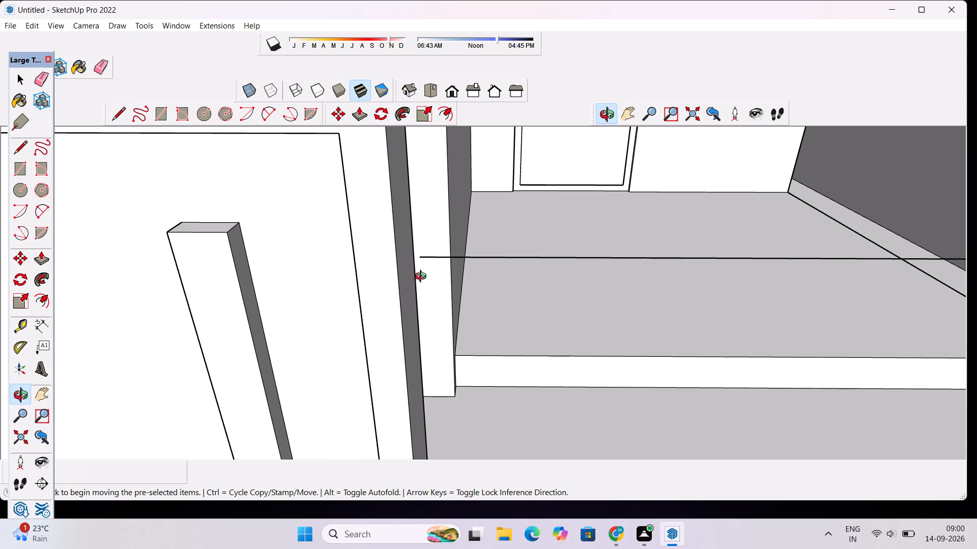
key(l)
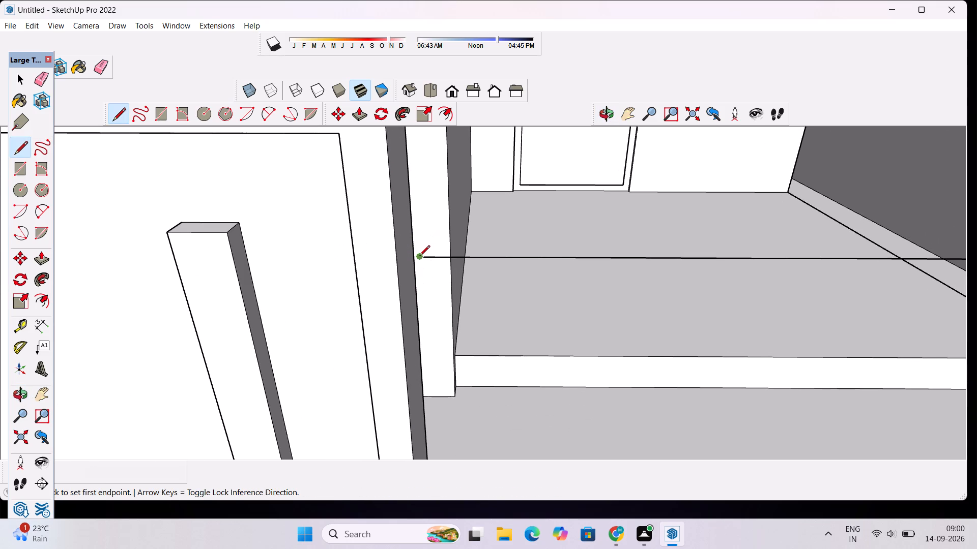
click(419, 257)
click(405, 253)
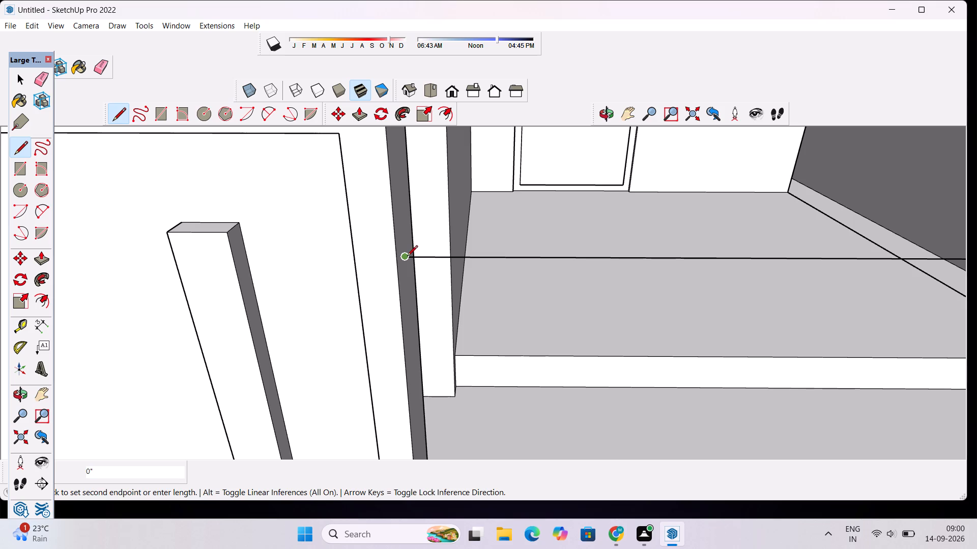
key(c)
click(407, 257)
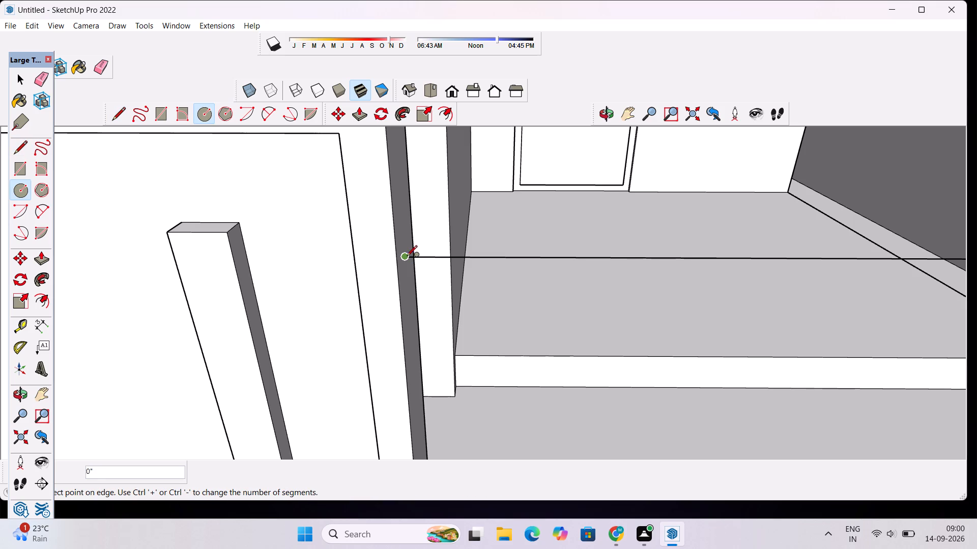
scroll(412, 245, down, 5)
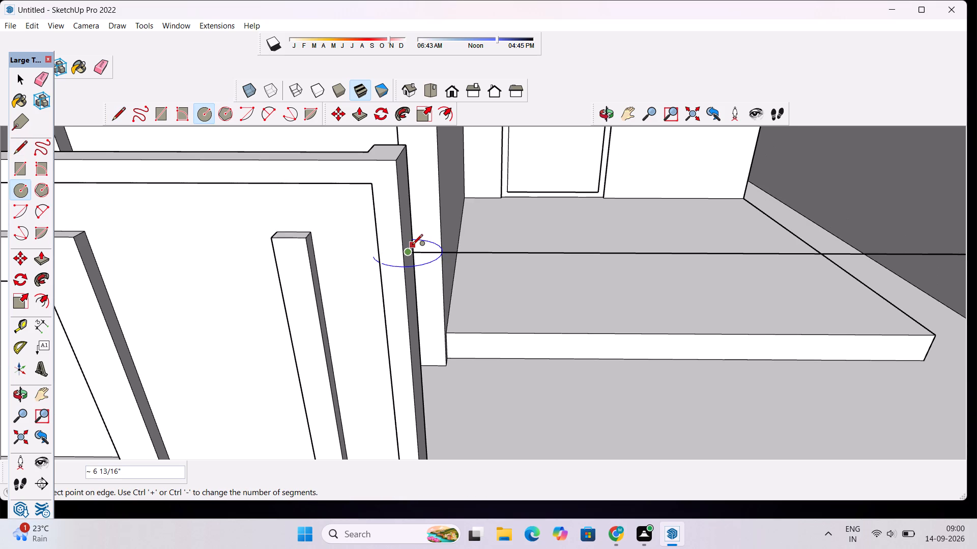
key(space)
Copy the end post's lower circle straight up about 5' 1" so it centres on the extended upper line's end.
click(606, 117)
drag(640, 219, 570, 223)
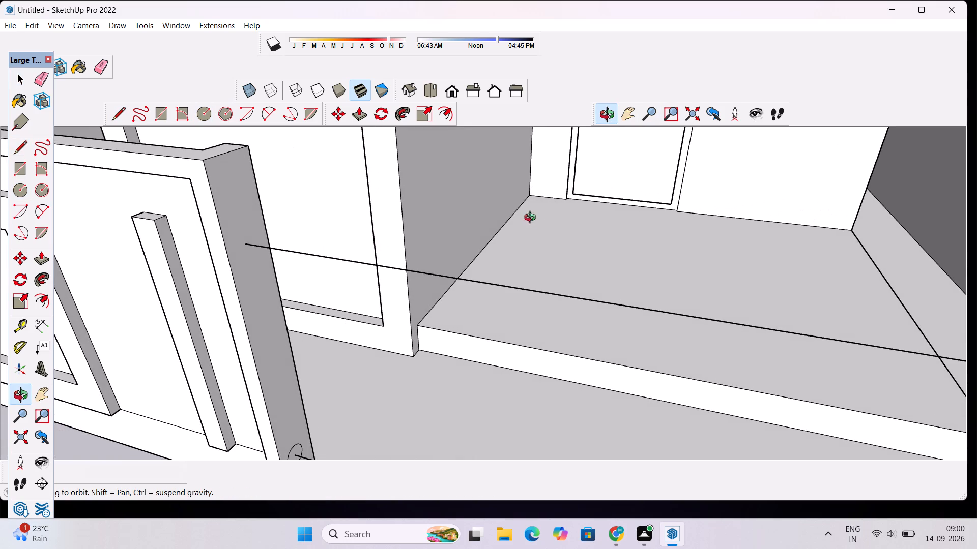
scroll(505, 189, down, 6)
drag(495, 315, 403, 298)
scroll(432, 196, up, 4)
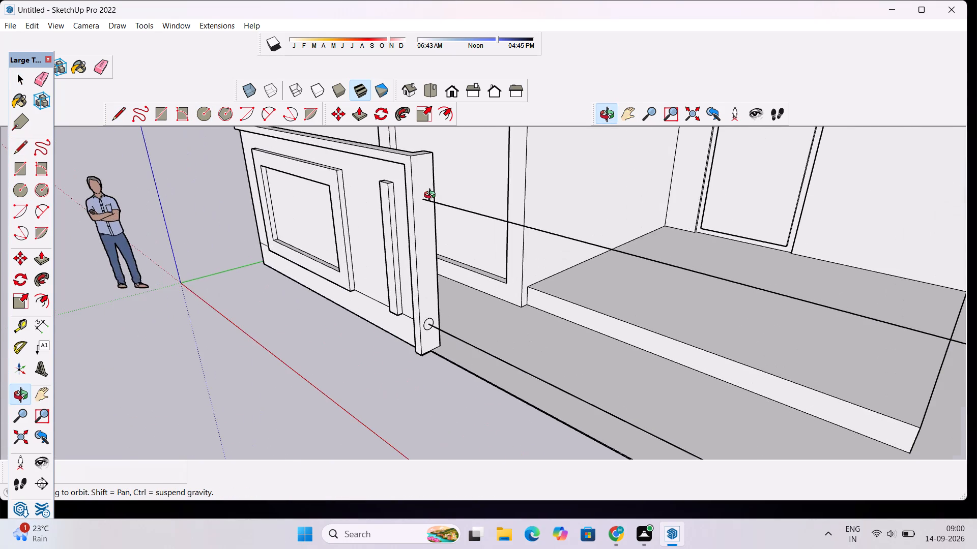
scroll(441, 230, up, 2)
key(space)
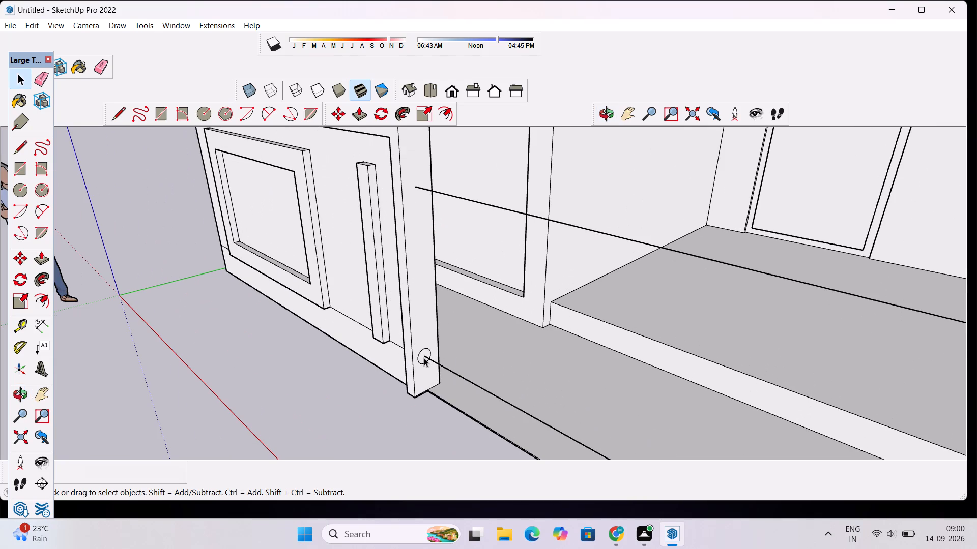
double_click(422, 358)
scroll(420, 353, up, 4)
key(m)
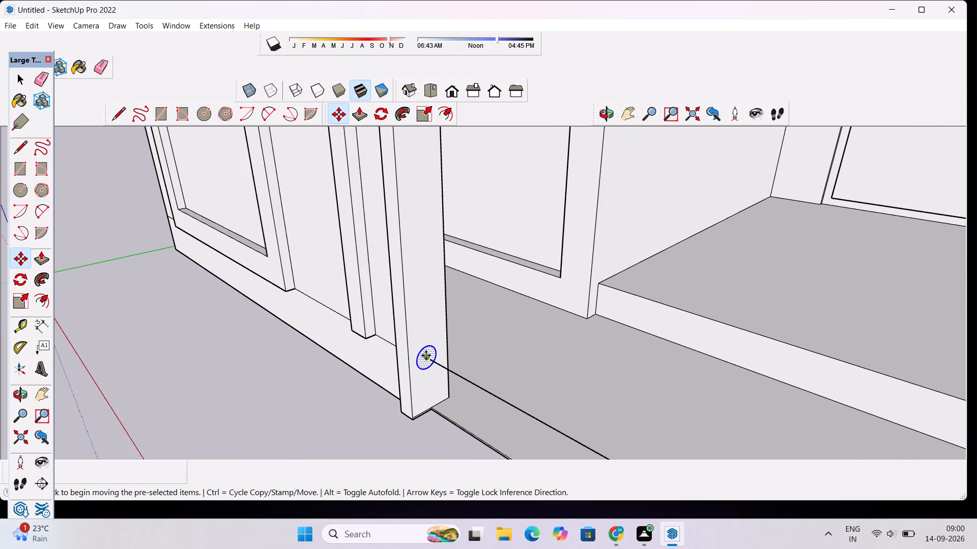
click(428, 357)
scroll(428, 333, down, 7)
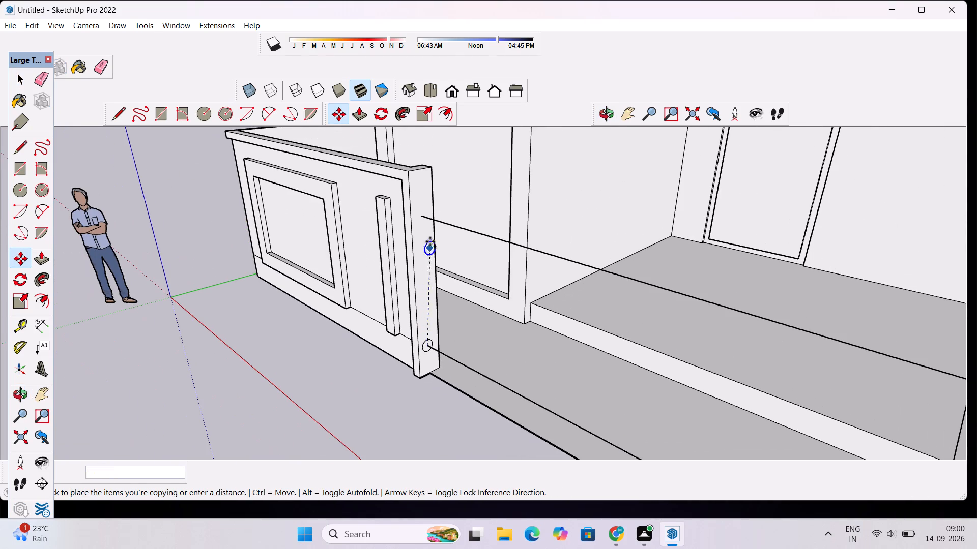
scroll(425, 222, up, 7)
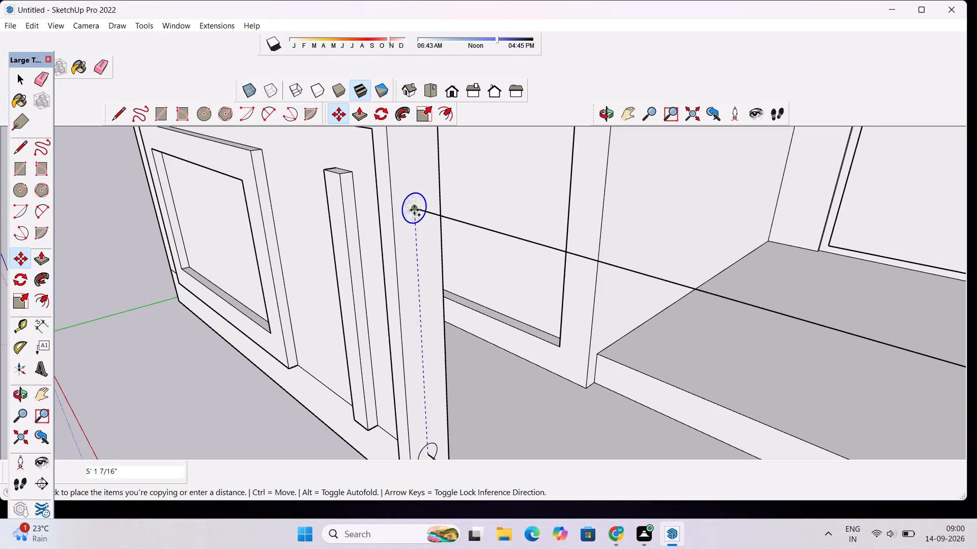
click(414, 210)
scroll(414, 210, down, 8)
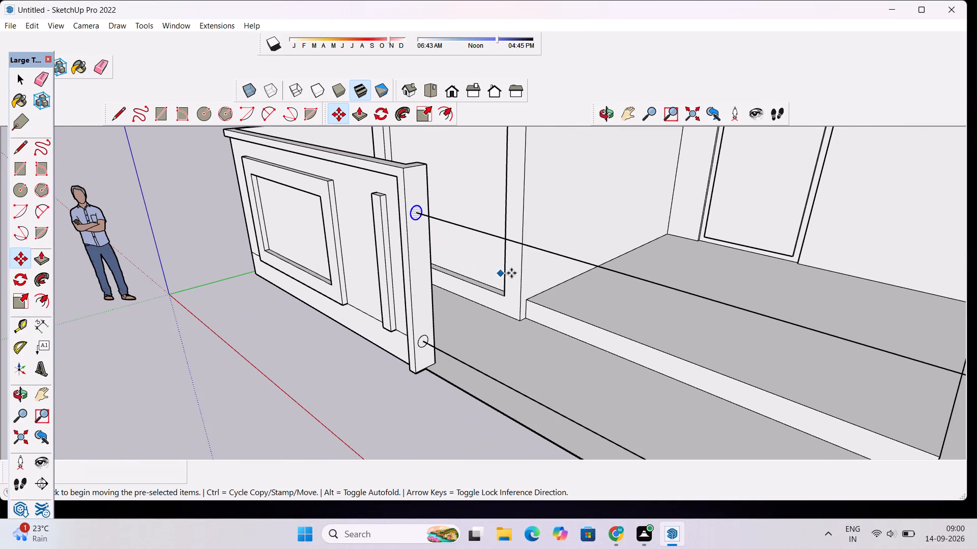
key(space)
Close the gate outline with a vertical line between the lower and upper circle centres on the front wall's end post.
key(l)
scroll(442, 331, up, 5)
click(408, 351)
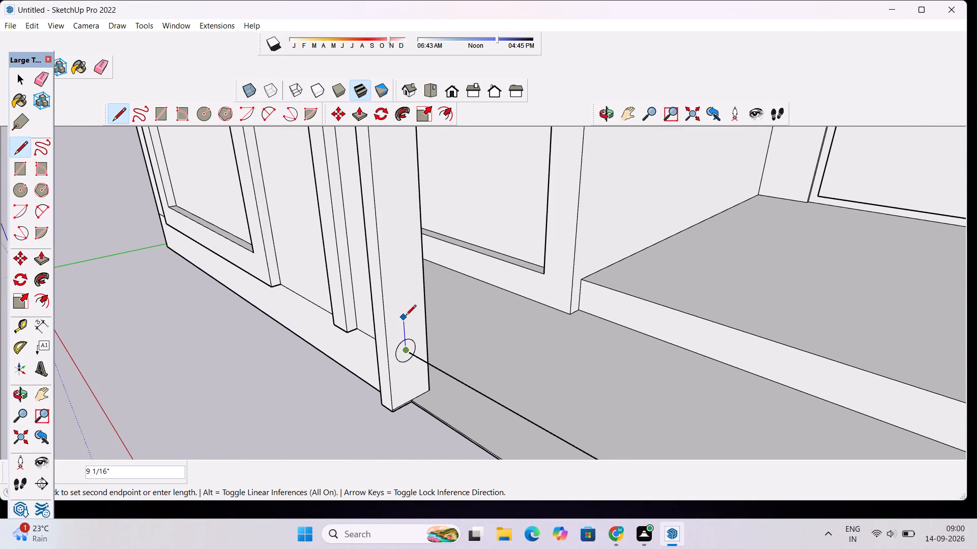
scroll(406, 316, down, 8)
scroll(395, 229, up, 4)
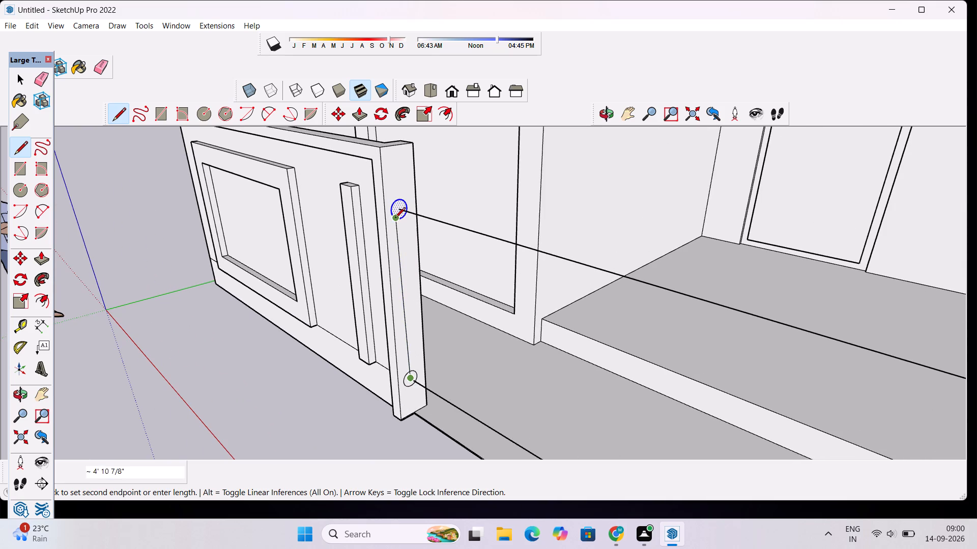
click(398, 209)
key(space)
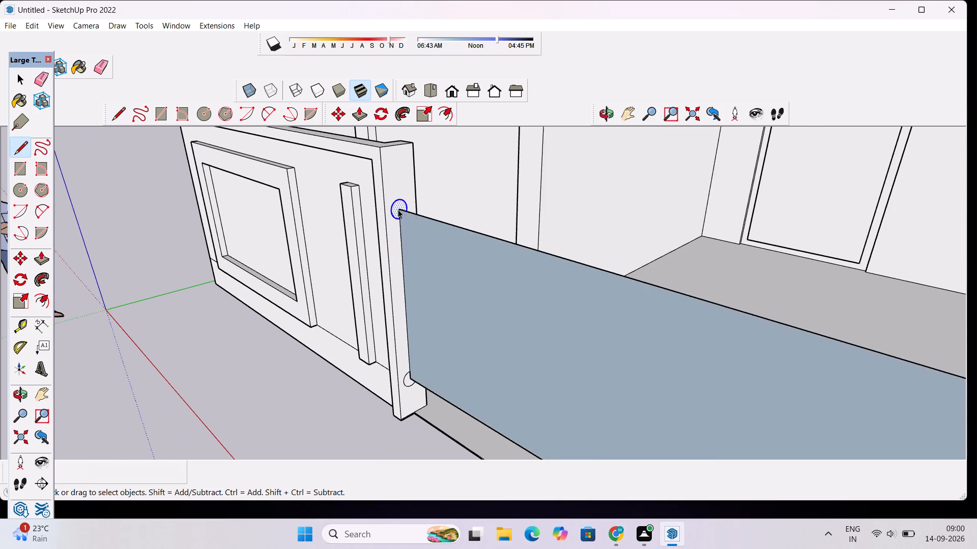
Push/Pull the gate face between the two posts to a thickness of 2".
scroll(432, 197, down, 5)
click(604, 113)
drag(422, 289, 630, 328)
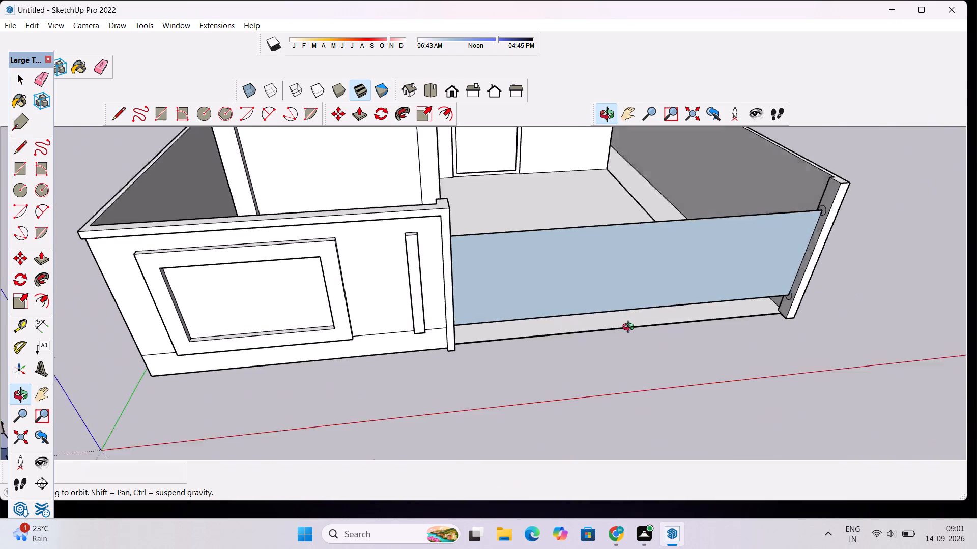
drag(630, 328, 680, 328)
key(space)
scroll(660, 258, up, 2)
click(659, 253)
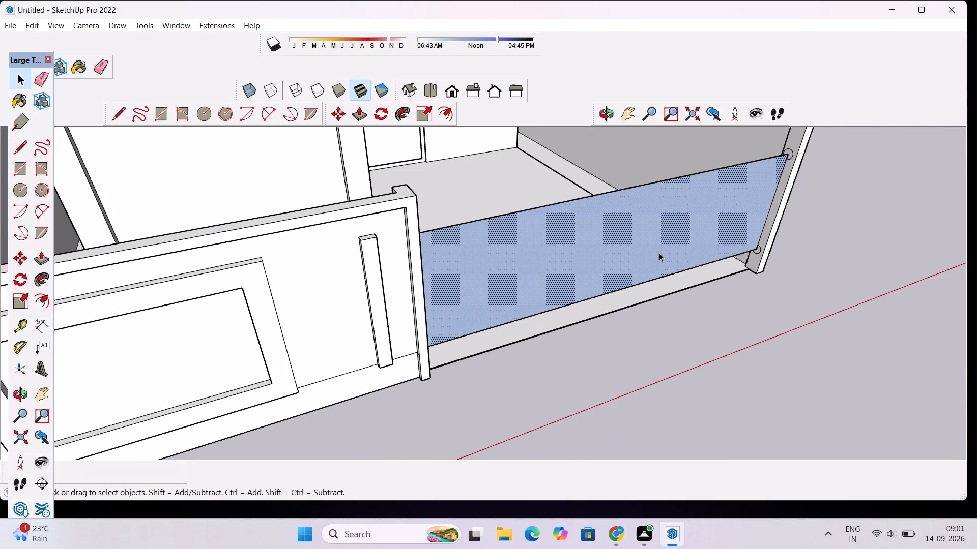
key(p)
click(659, 253)
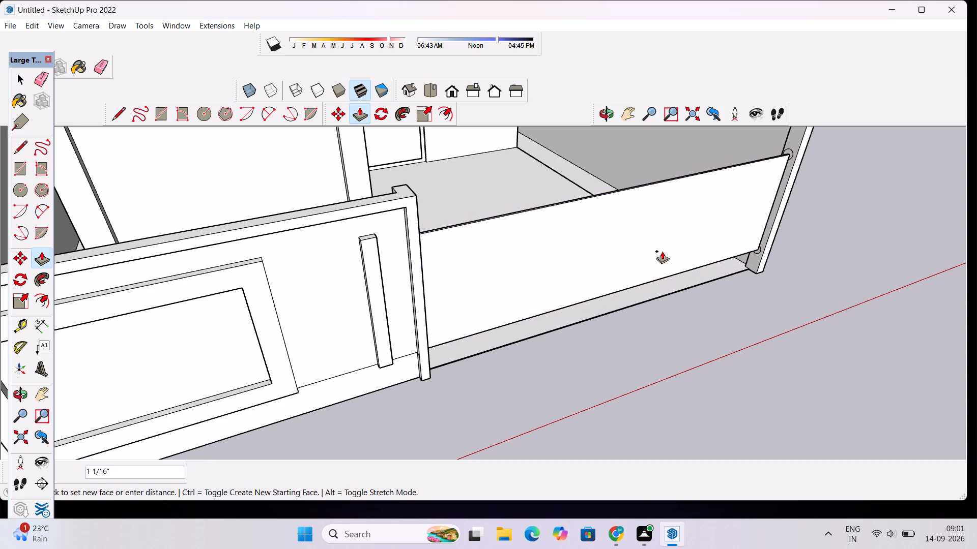
text(2")
key(Return)
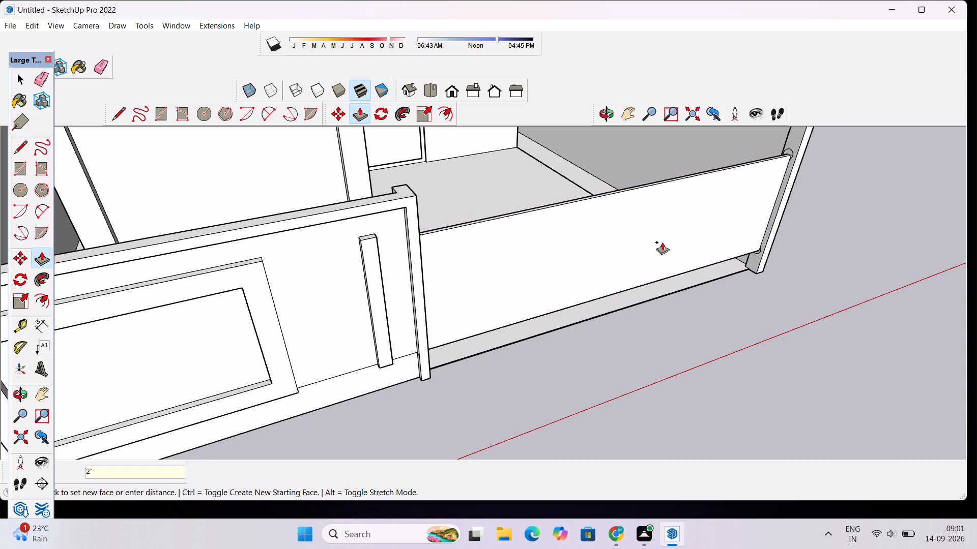
Examine the gate panel and its fit between the posts from above, the front and underneath.
click(606, 117)
drag(779, 186, 352, 253)
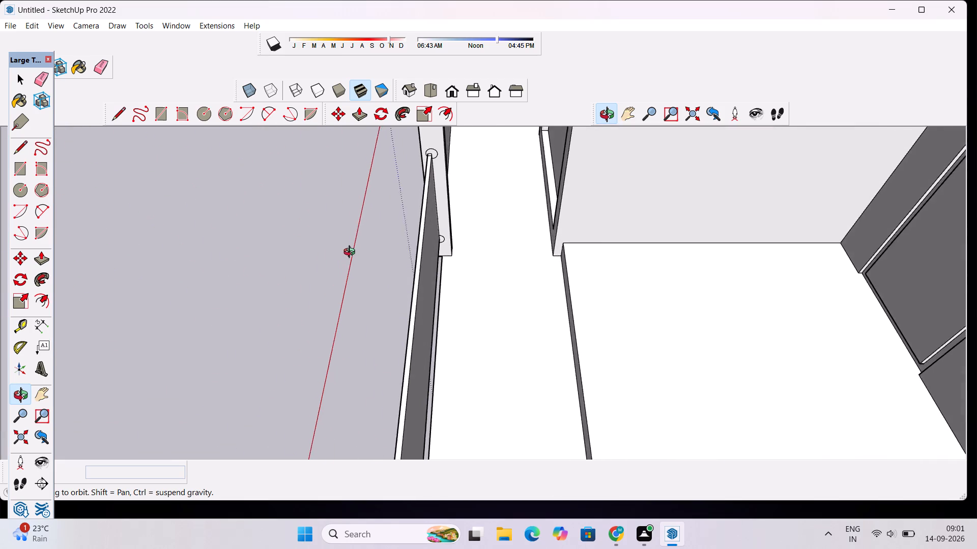
drag(352, 253, 346, 253)
scroll(420, 186, down, 9)
drag(384, 246, 684, 83)
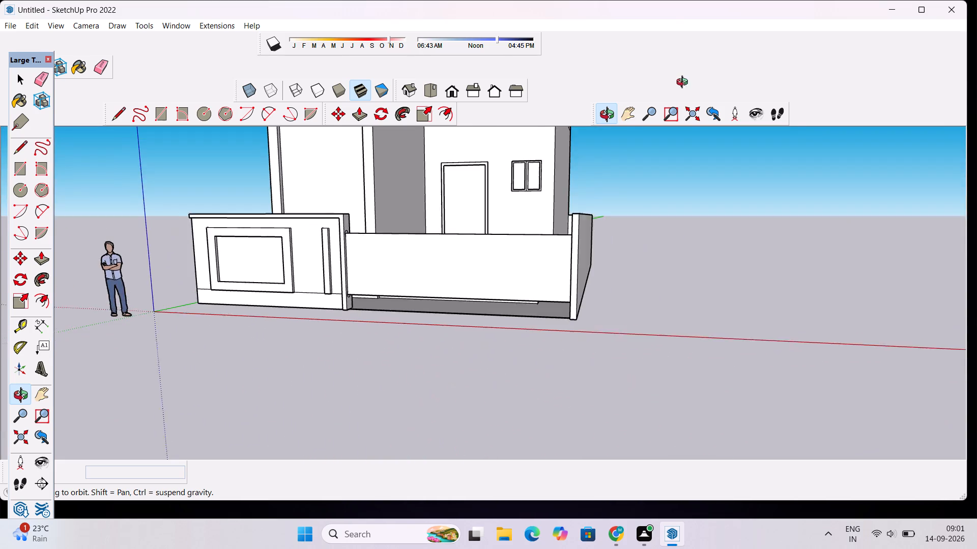
drag(684, 83, 685, 83)
scroll(499, 233, up, 5)
drag(495, 290, 510, 163)
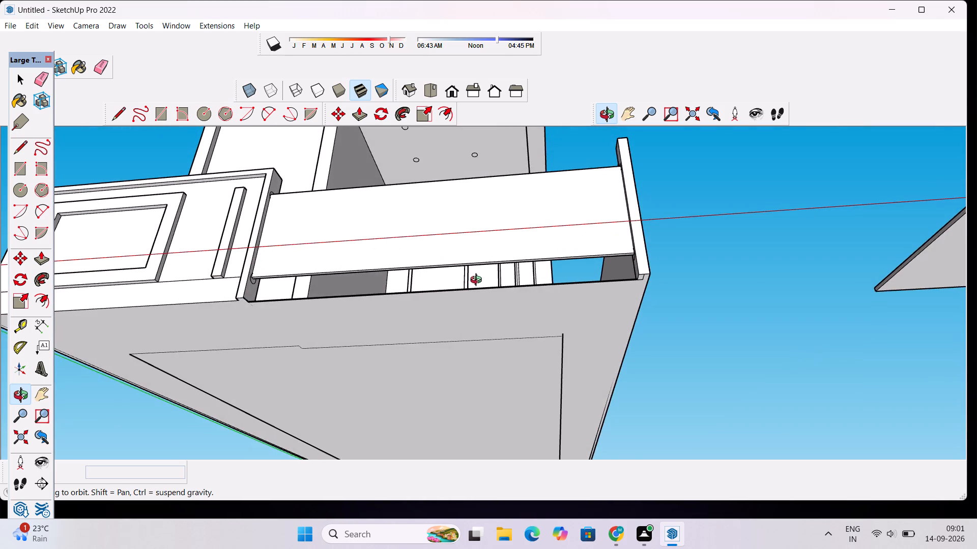
scroll(474, 286, up, 4)
scroll(484, 272, down, 2)
scroll(461, 265, up, 2)
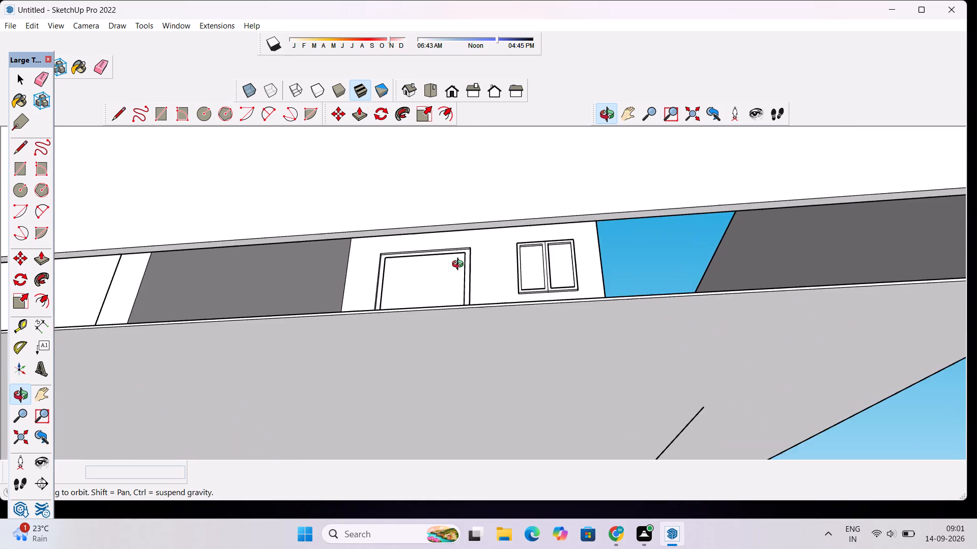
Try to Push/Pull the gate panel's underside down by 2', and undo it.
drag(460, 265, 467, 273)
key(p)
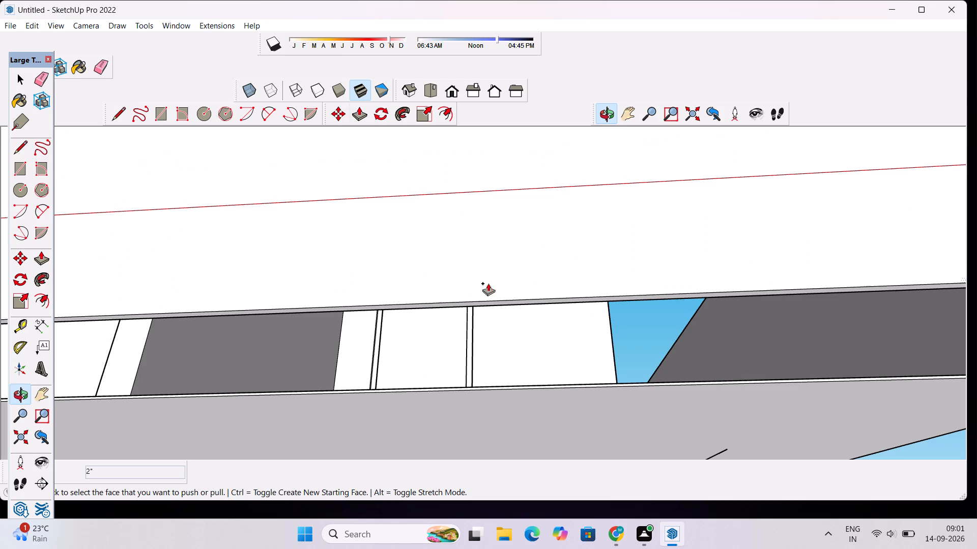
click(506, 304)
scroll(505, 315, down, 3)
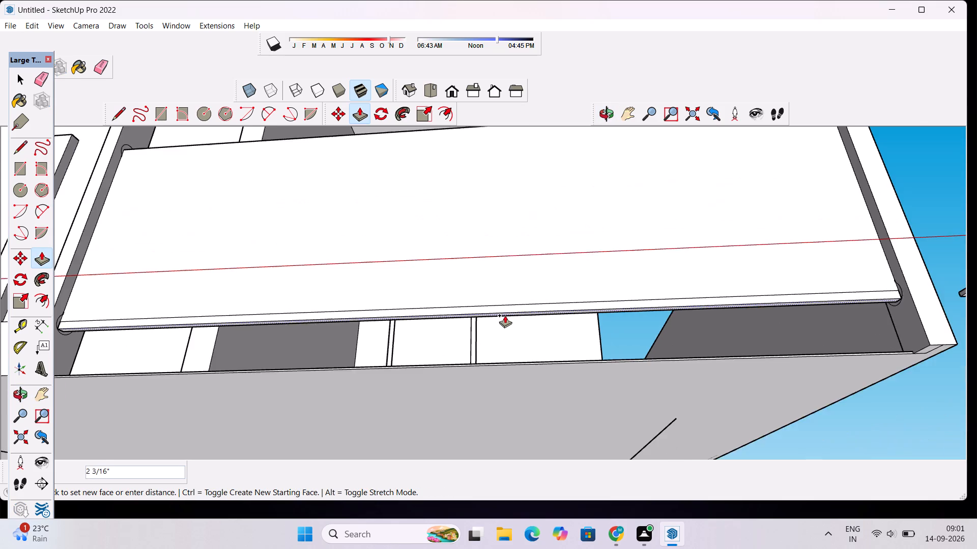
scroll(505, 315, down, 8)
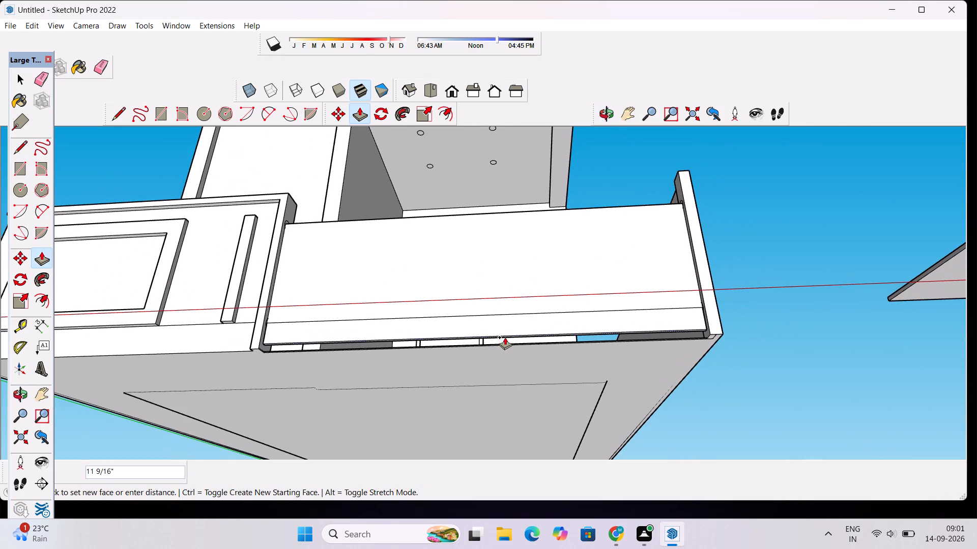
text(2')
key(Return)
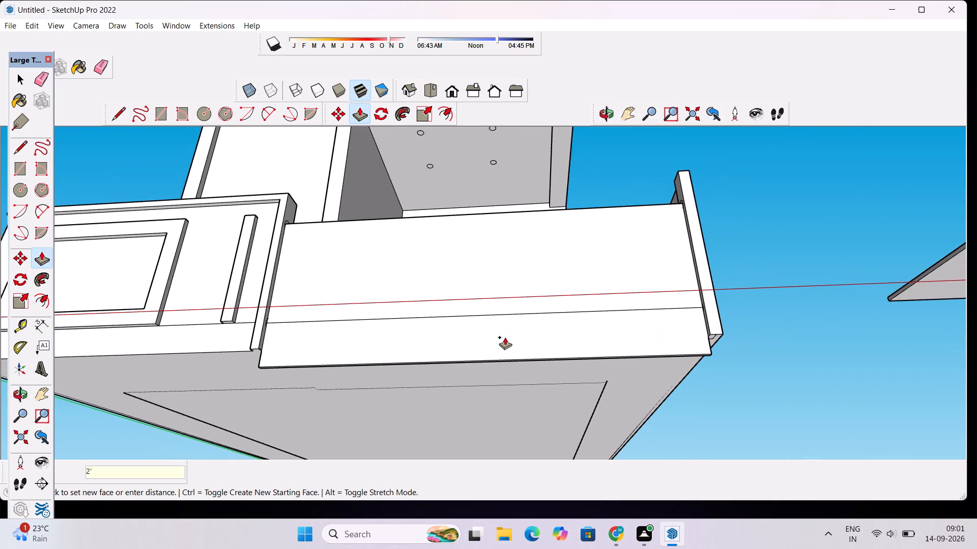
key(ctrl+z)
Push/Pull the gate panel's underside down by 1'.
scroll(503, 336, up, 5)
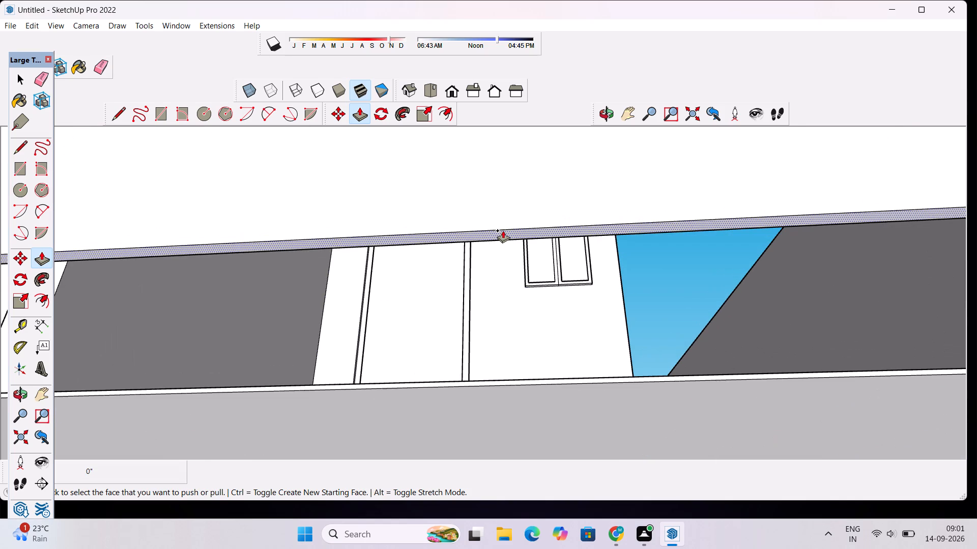
click(503, 230)
text(1')
key(Return)
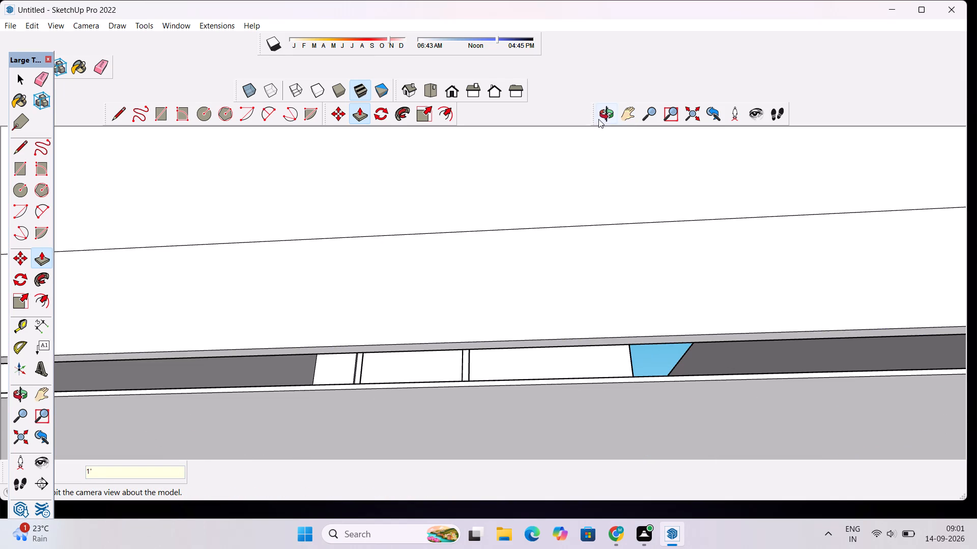
Erase the horizontal seam line across the lower part of the gate panel's front face.
click(599, 114)
drag(597, 135, 619, 237)
scroll(619, 228, down, 10)
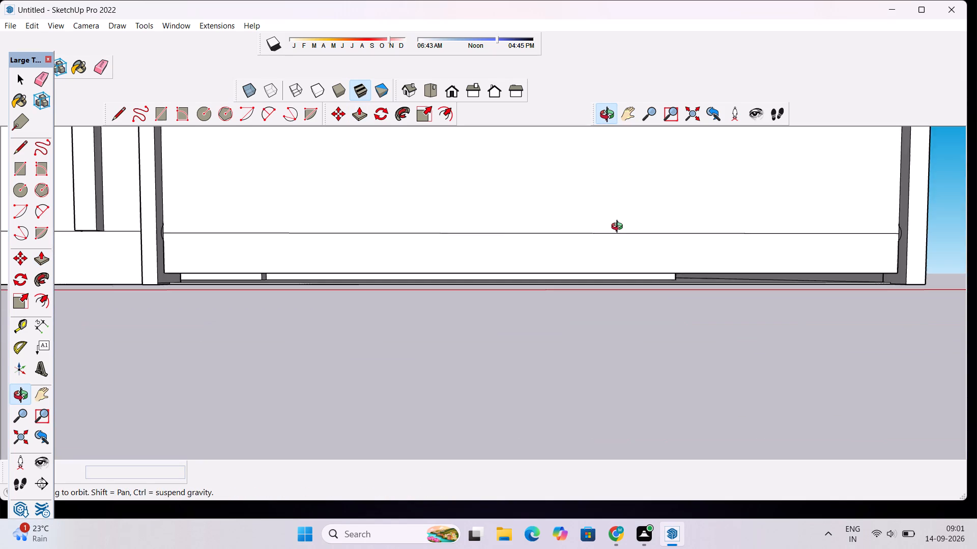
scroll(619, 228, down, 5)
shift+drag(617, 225, 584, 317)
scroll(559, 327, up, 4)
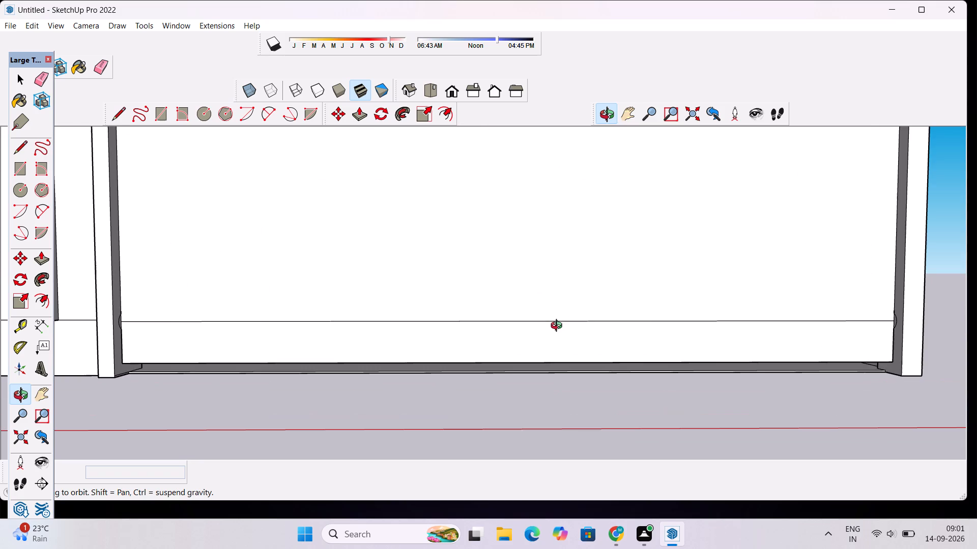
key(e)
drag(556, 301, 557, 327)
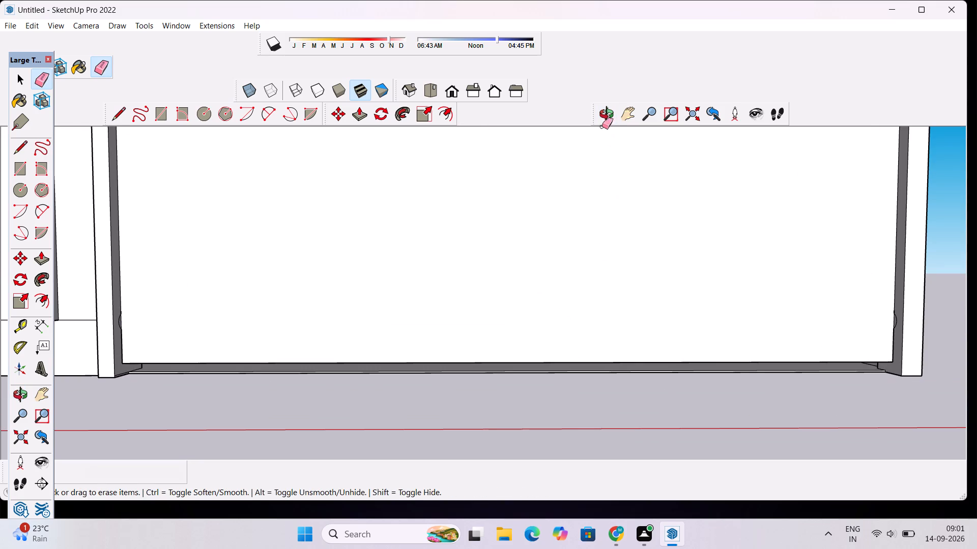
Erase the matching seam line along the lower part of the gate panel's inner face.
click(602, 117)
drag(646, 185, 268, 290)
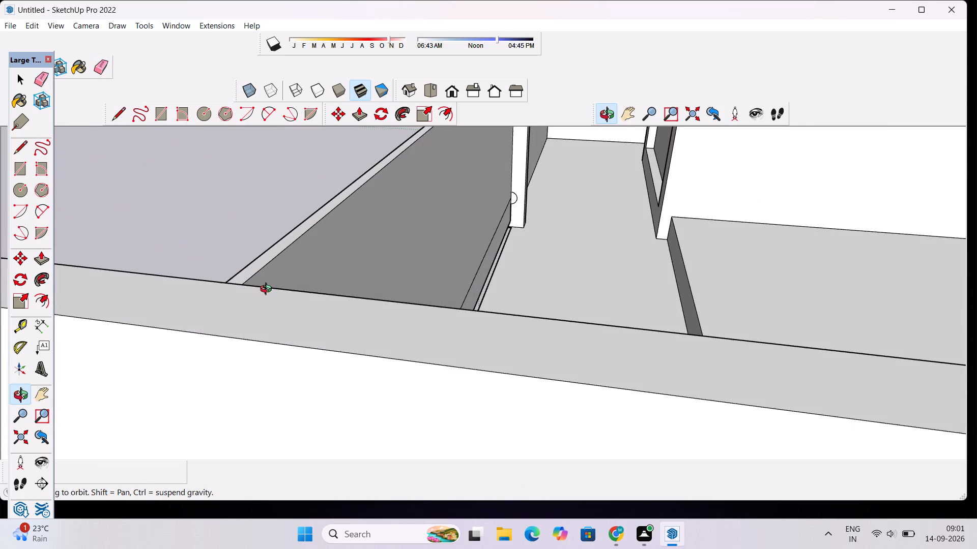
drag(268, 290, 238, 304)
scroll(457, 261, up, 1)
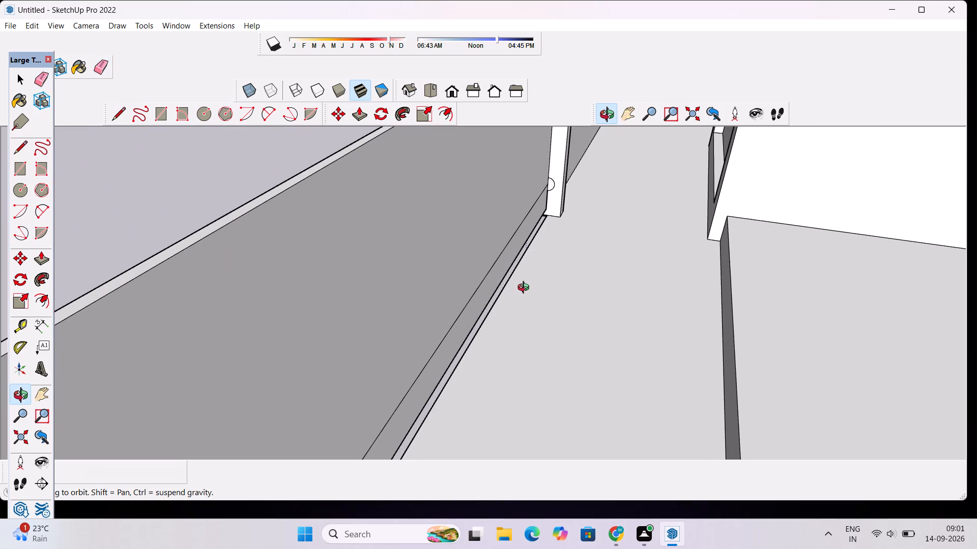
key(e)
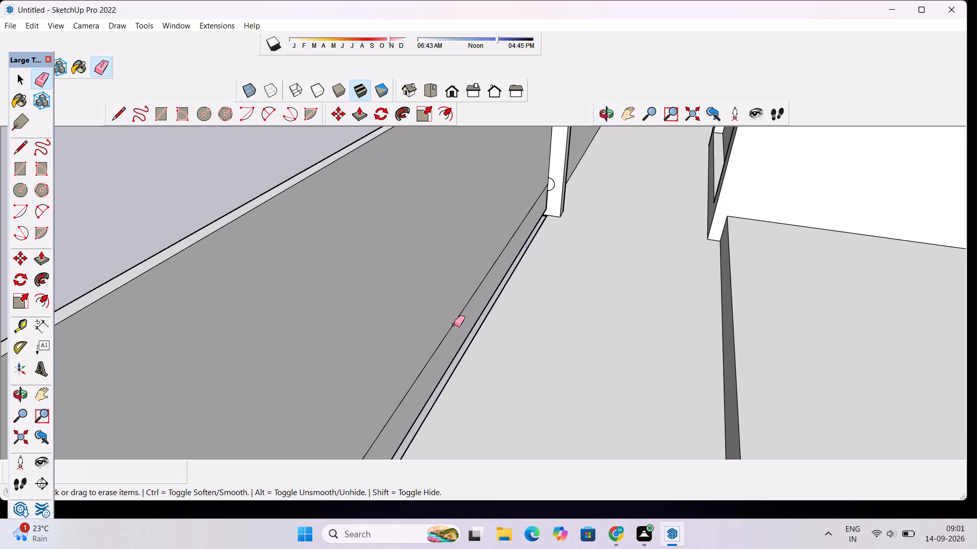
click(451, 326)
Examine the extended gate panel between its posts and the house's front elevation from several angles.
scroll(590, 206, down, 8)
click(602, 118)
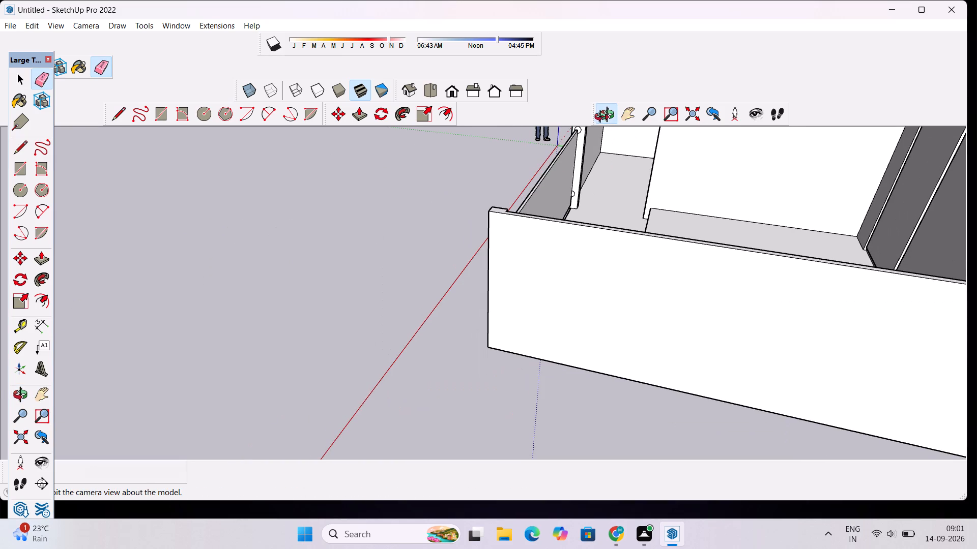
drag(475, 234, 874, 166)
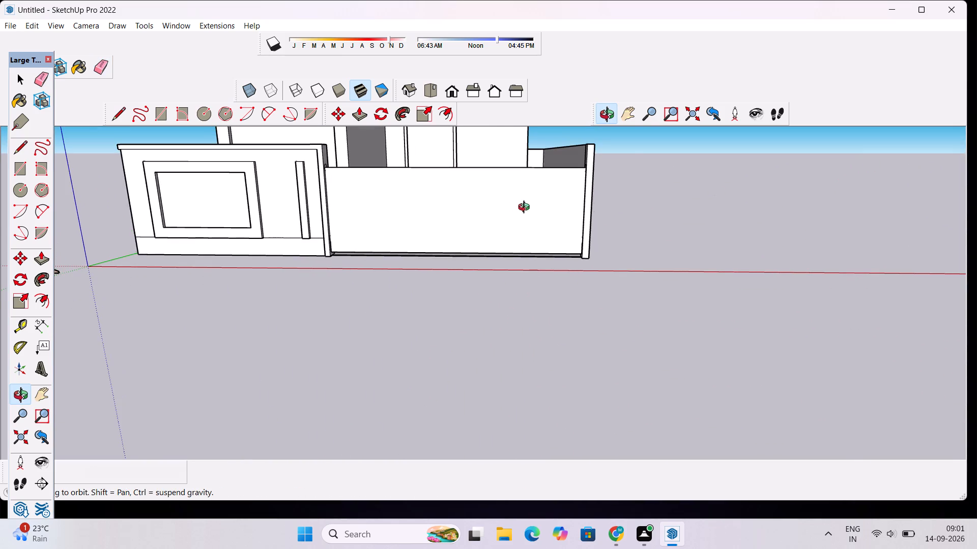
scroll(487, 209, up, 4)
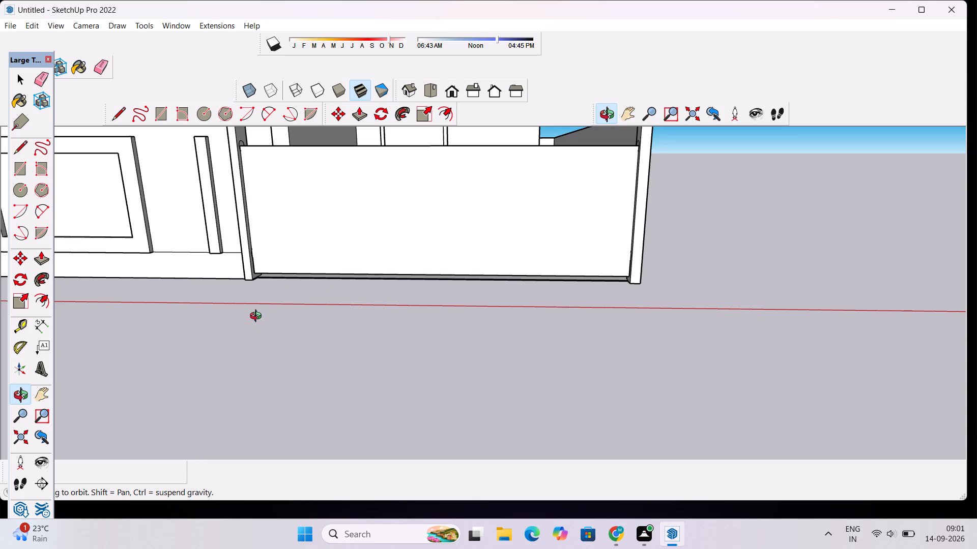
scroll(248, 300, down, 3)
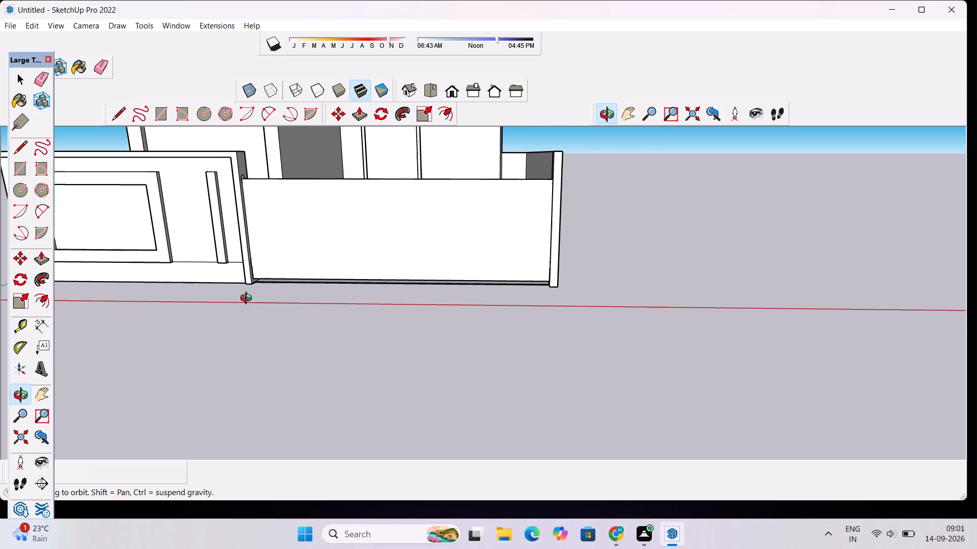
shift+drag(256, 288, 341, 364)
scroll(340, 335, up, 4)
drag(384, 356, 188, 400)
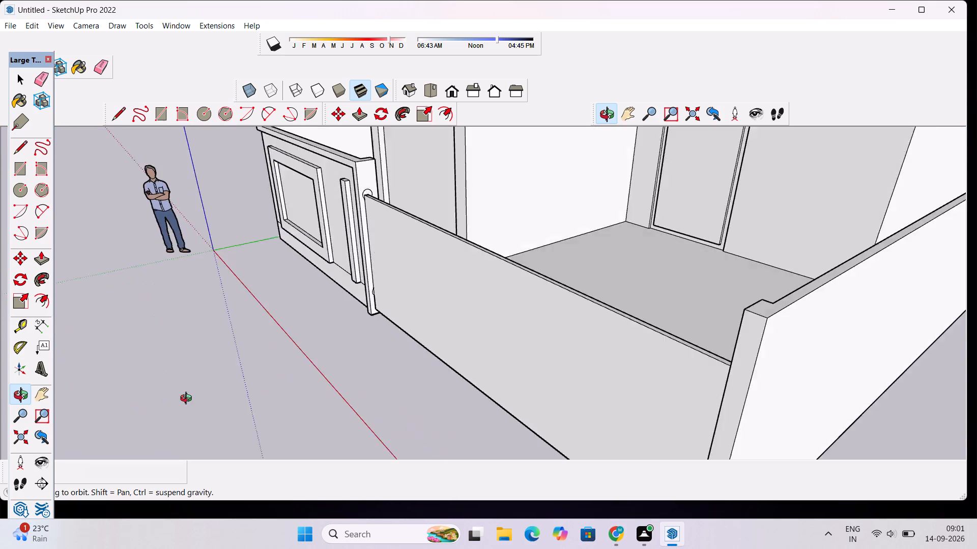
drag(188, 400, 740, 249)
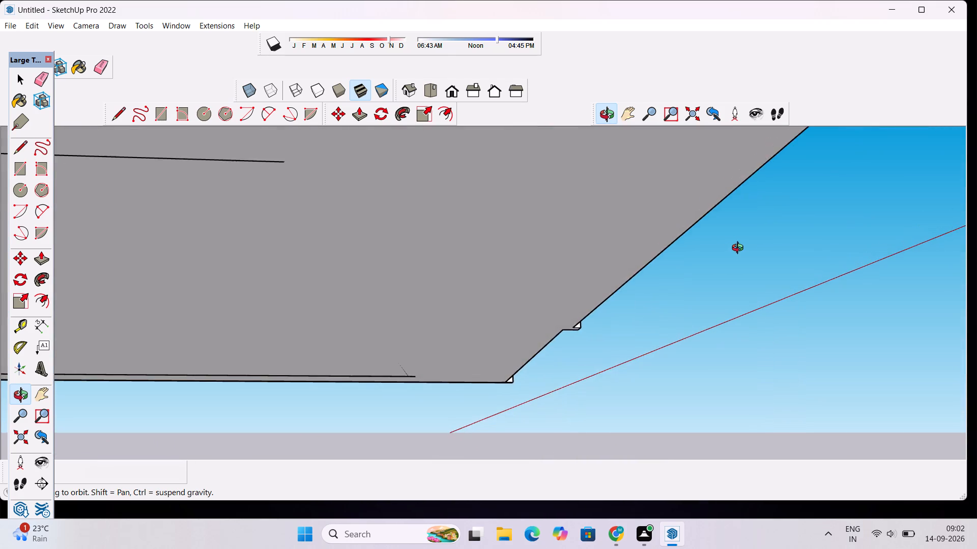
drag(740, 249, 380, 318)
scroll(390, 299, down, 5)
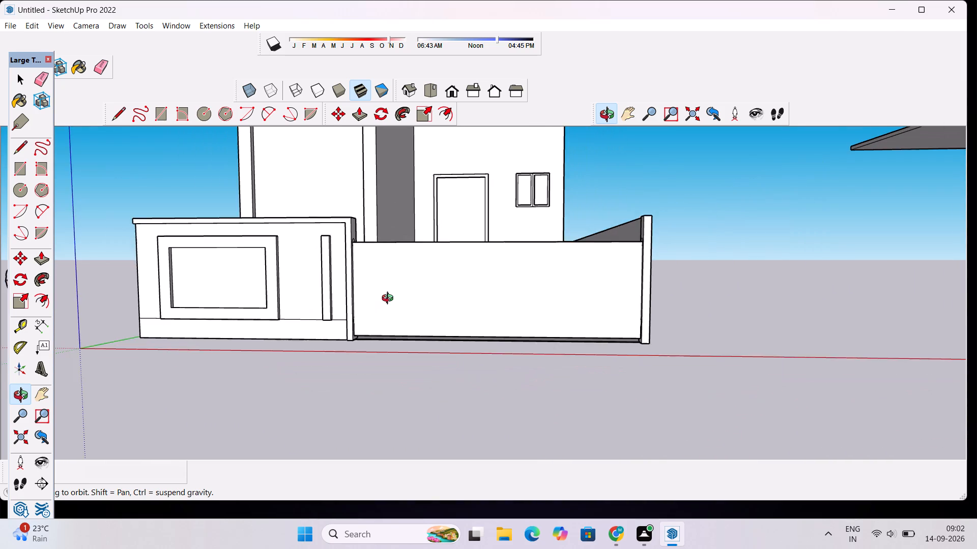
scroll(390, 299, down, 7)
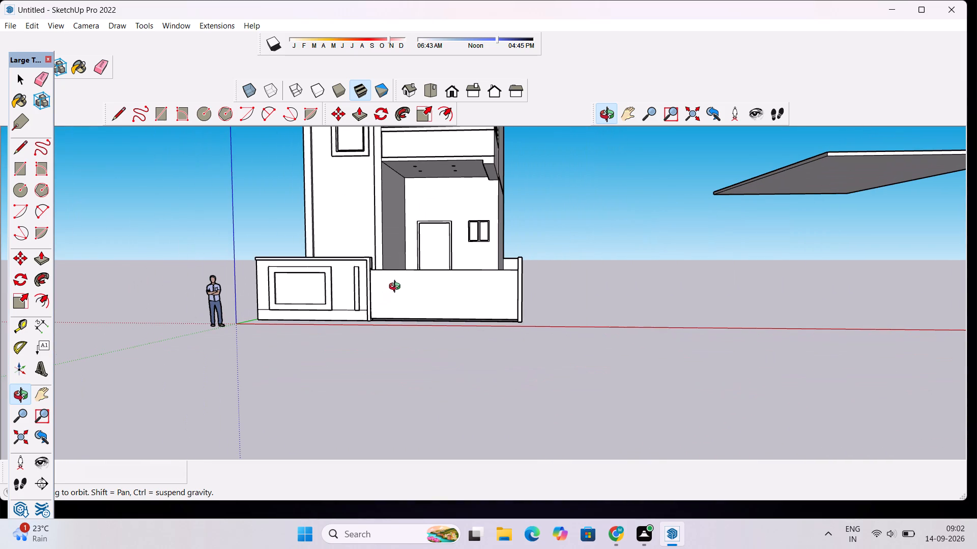
shift+drag(393, 276, 414, 369)
scroll(462, 268, up, 4)
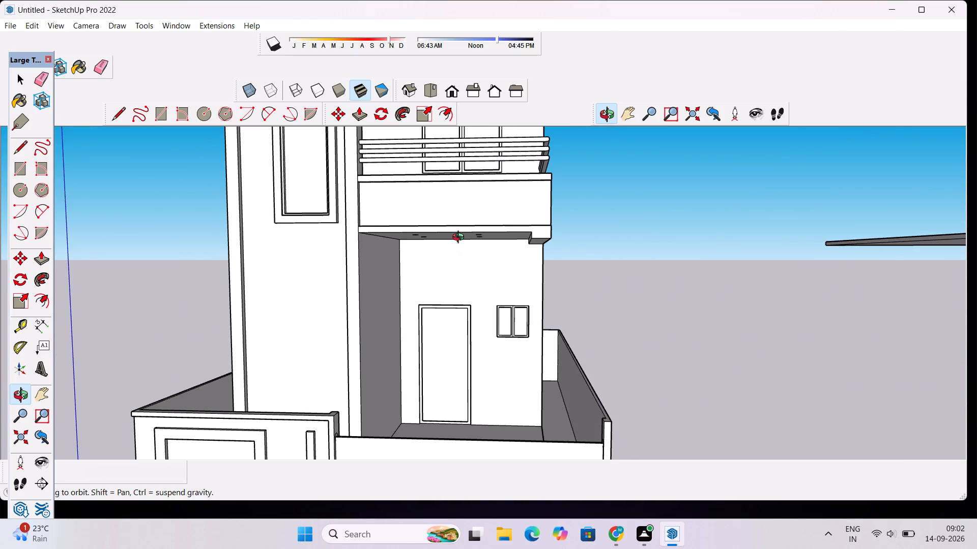
scroll(458, 243, down, 4)
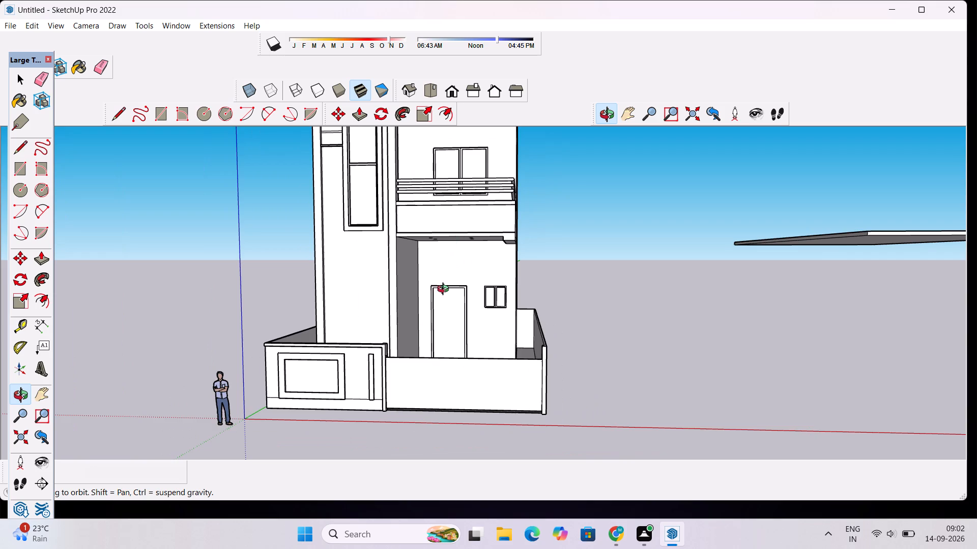
drag(414, 326, 431, 340)
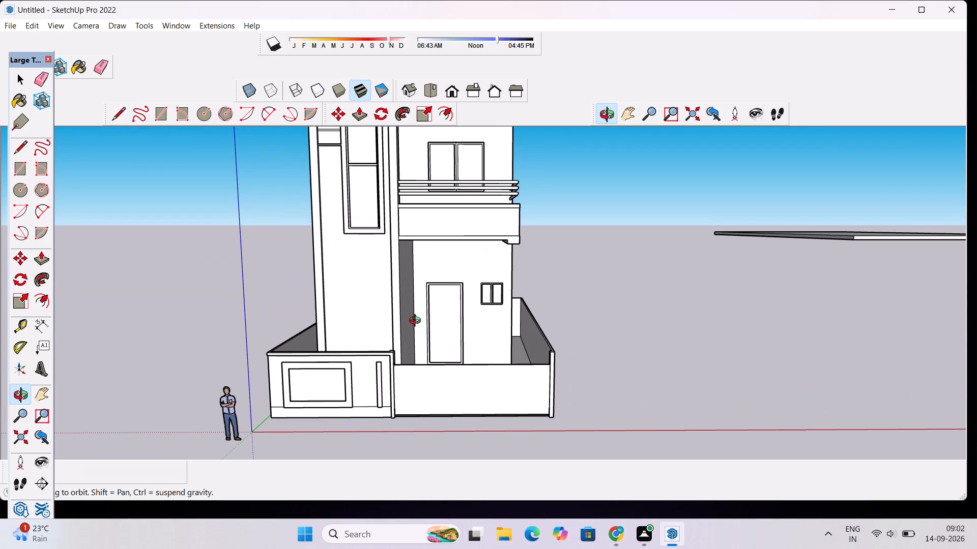
scroll(428, 258, down, 9)
scroll(401, 326, up, 5)
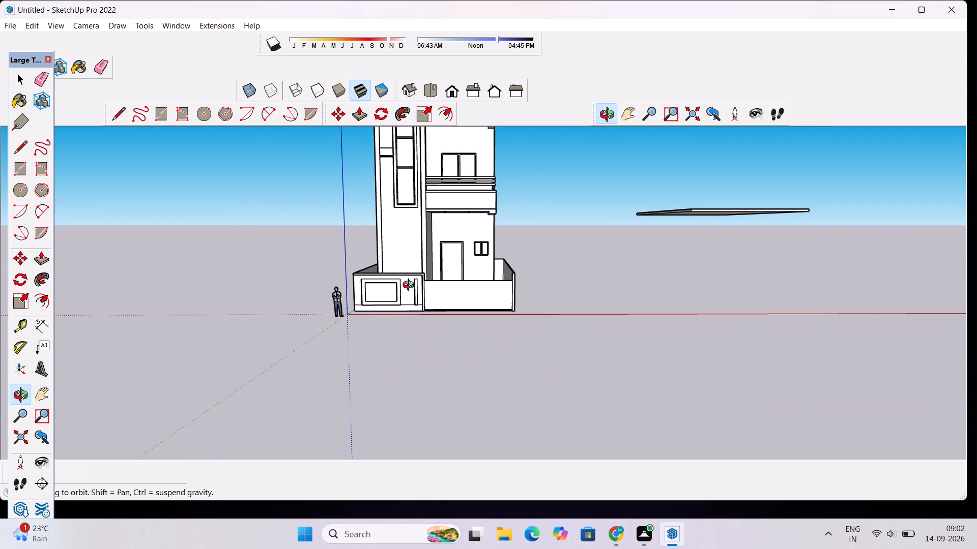
drag(468, 215, 563, 234)
scroll(419, 245, up, 6)
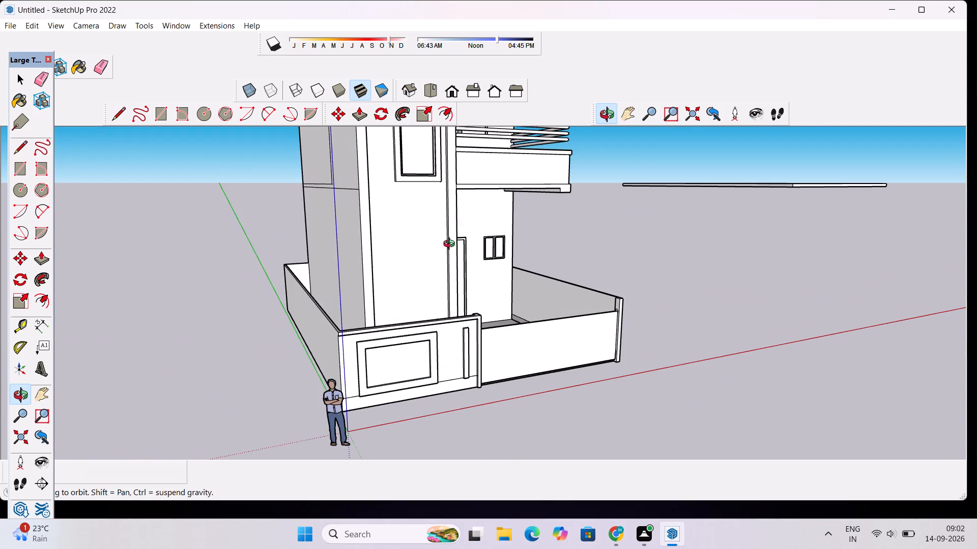
drag(482, 252, 415, 267)
scroll(384, 260, up, 4)
scroll(394, 232, down, 5)
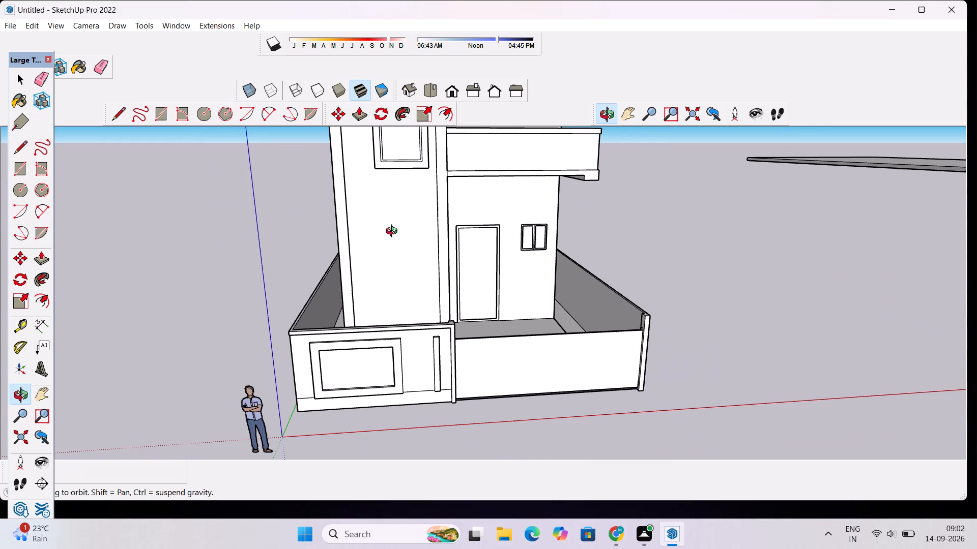
Draw a square about 2' 10" per side on the blank front wall beside the entrance door.
scroll(394, 242, up, 6)
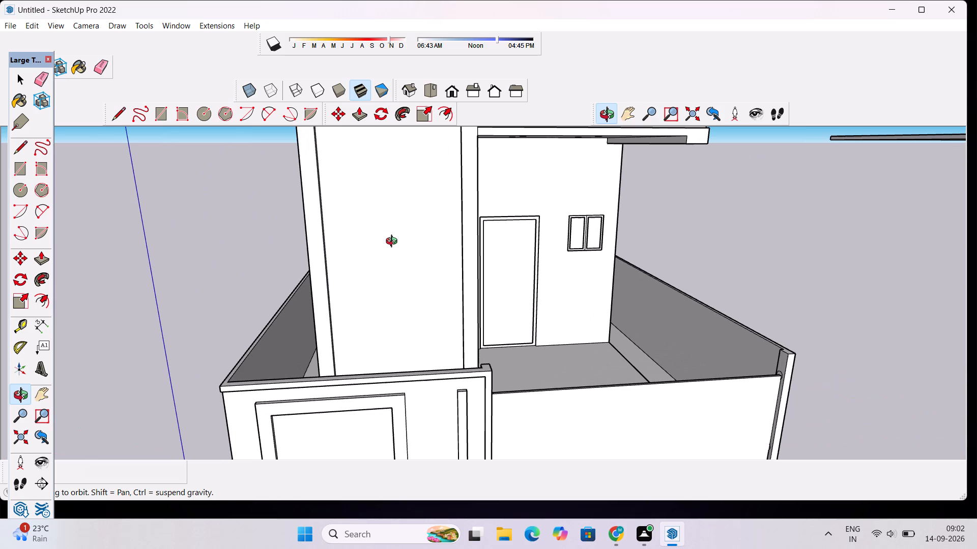
key(r)
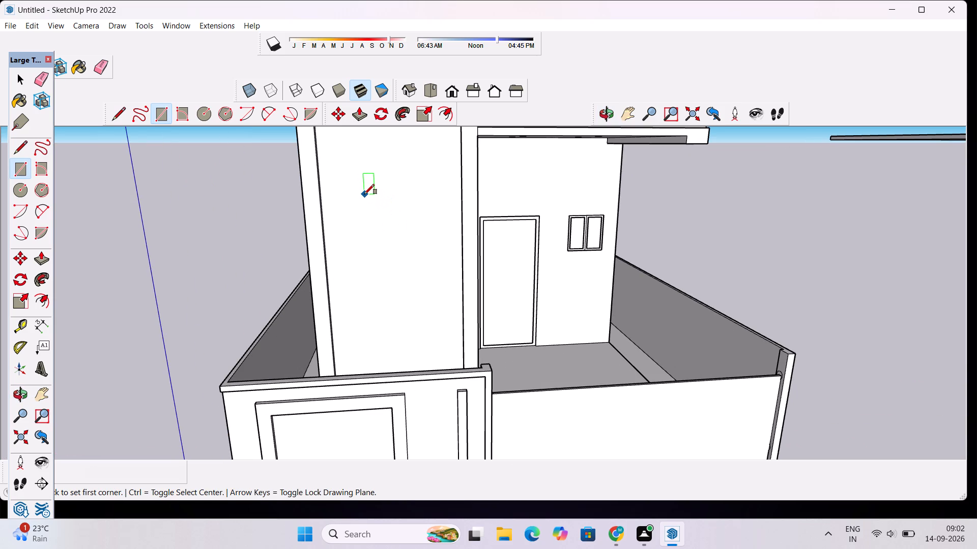
click(364, 194)
click(411, 237)
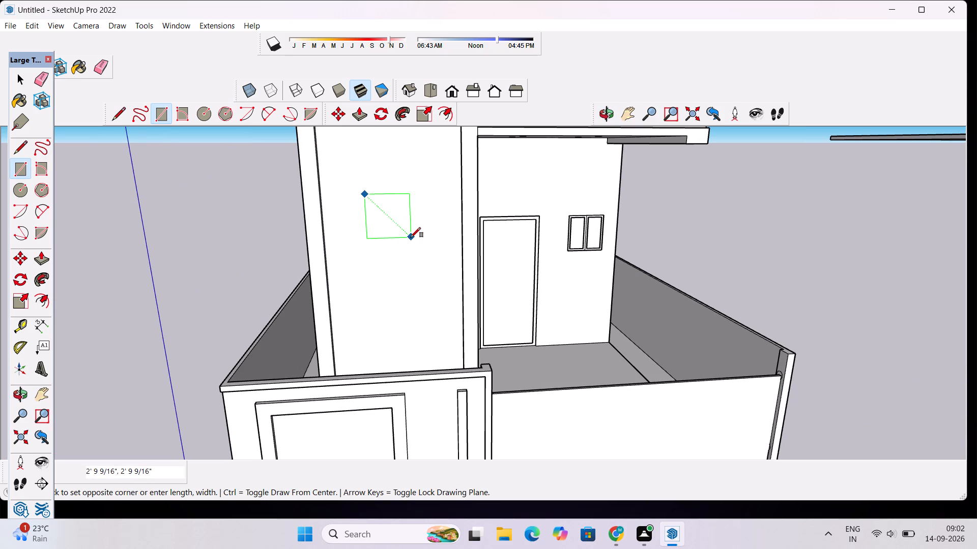
key(space)
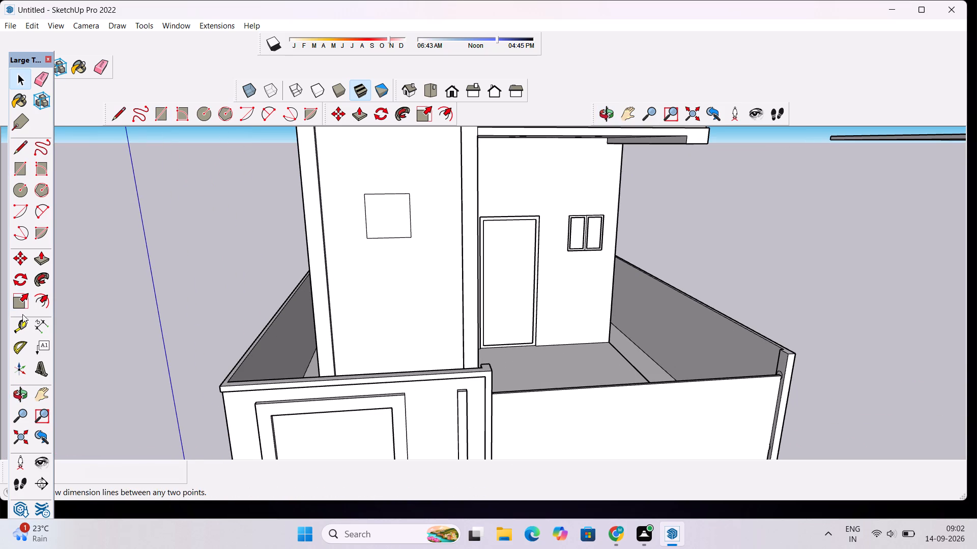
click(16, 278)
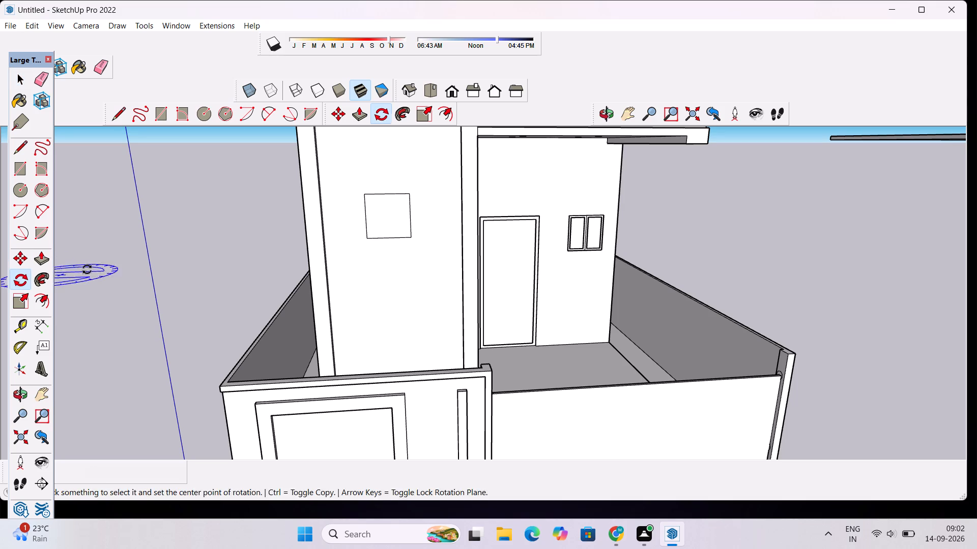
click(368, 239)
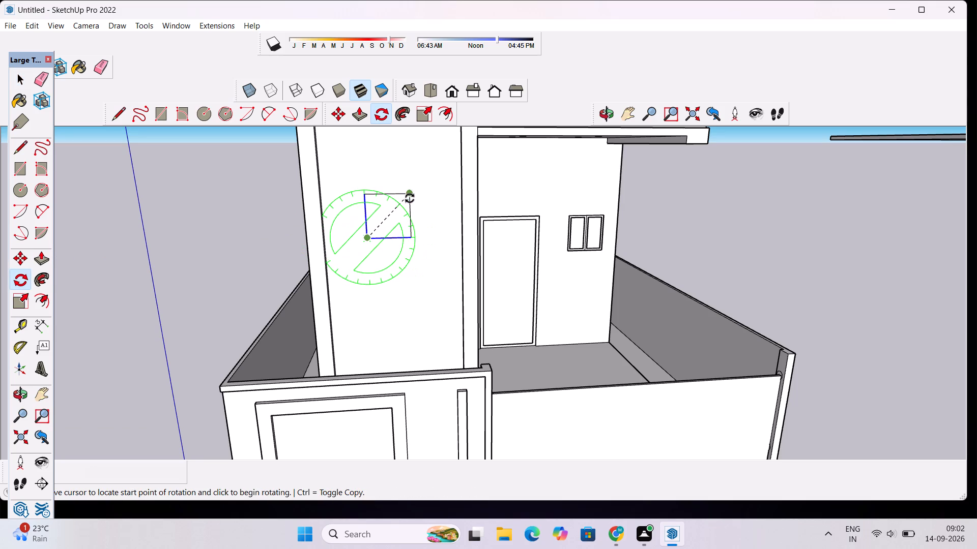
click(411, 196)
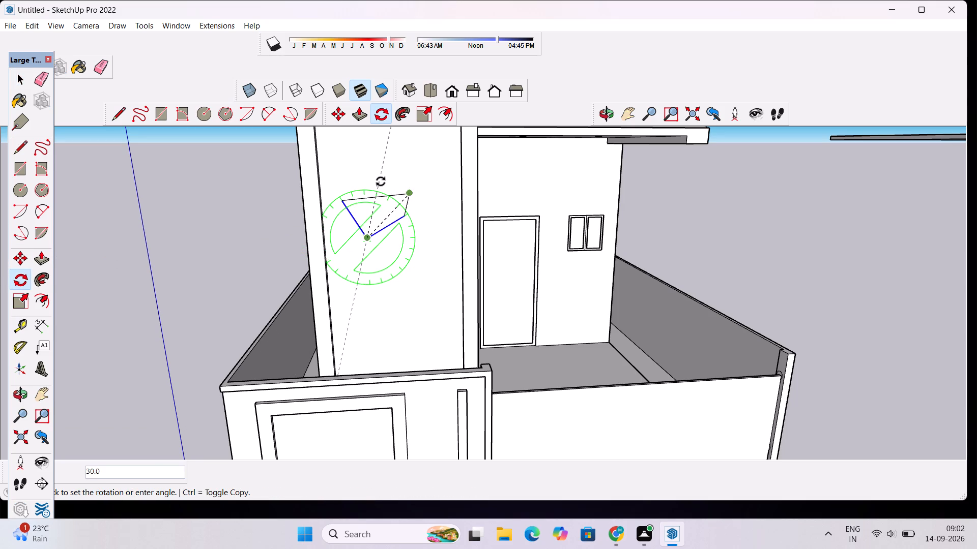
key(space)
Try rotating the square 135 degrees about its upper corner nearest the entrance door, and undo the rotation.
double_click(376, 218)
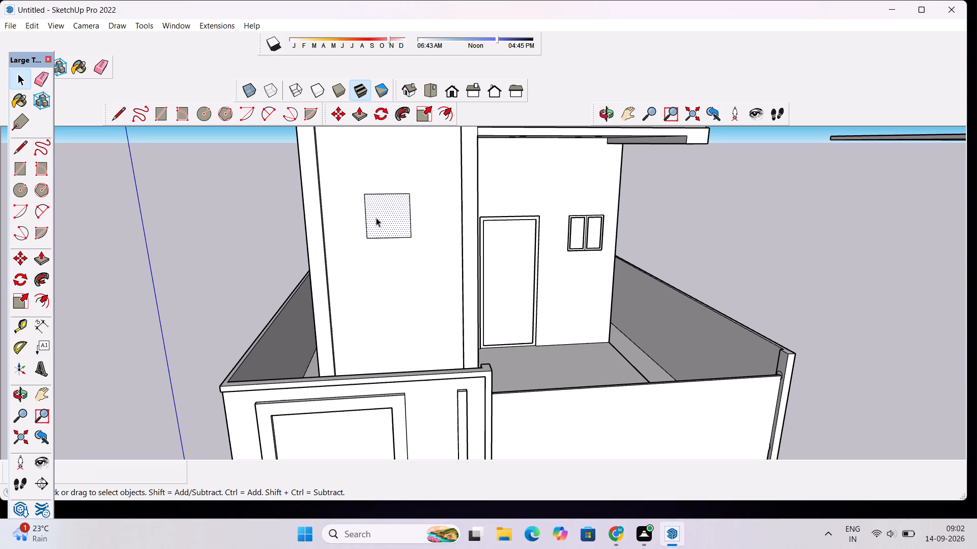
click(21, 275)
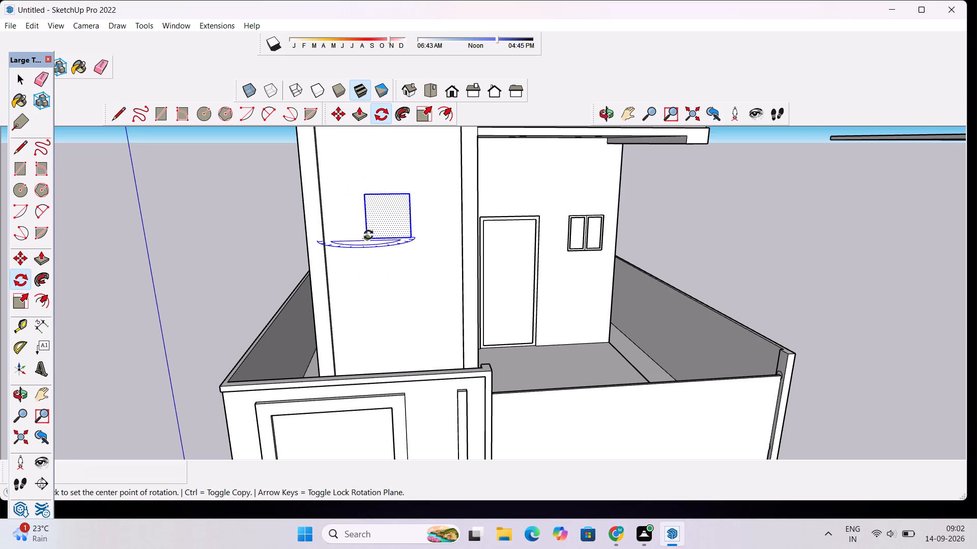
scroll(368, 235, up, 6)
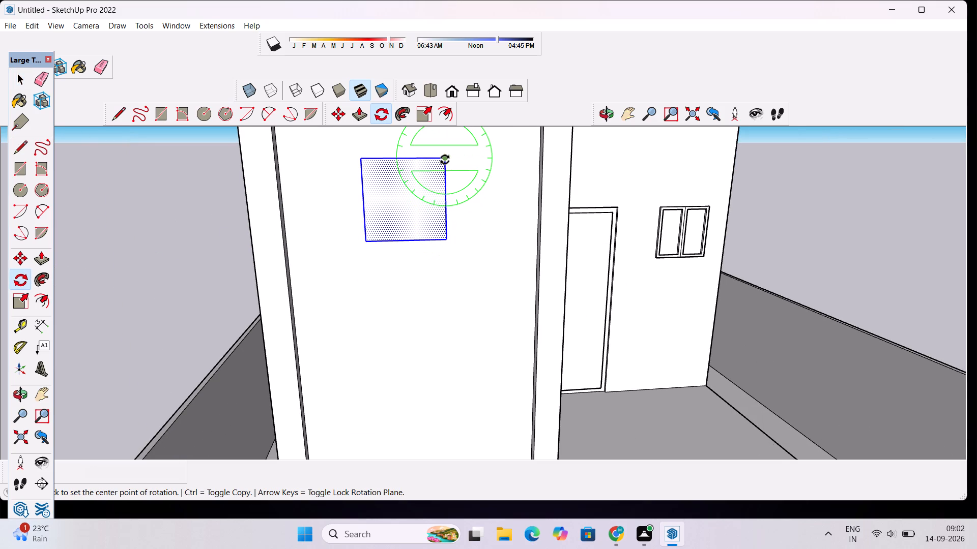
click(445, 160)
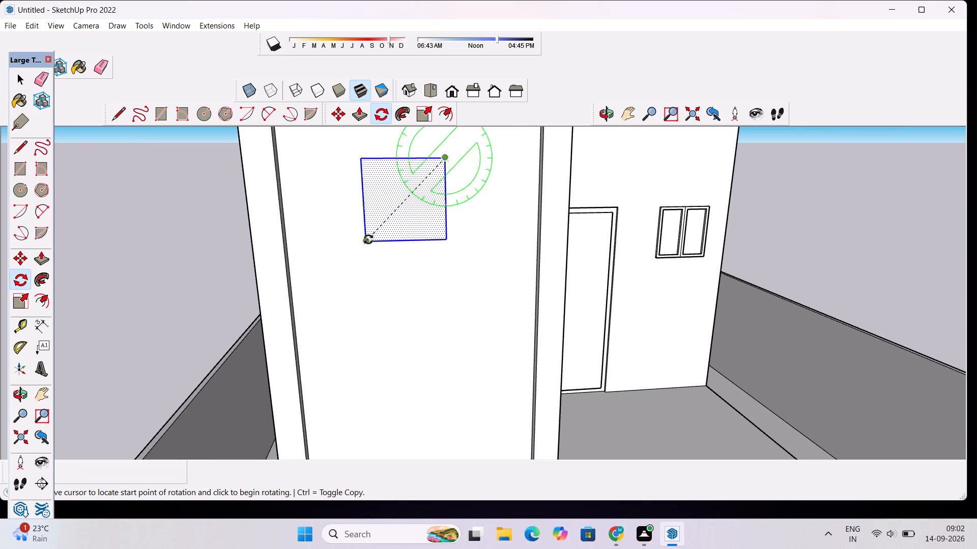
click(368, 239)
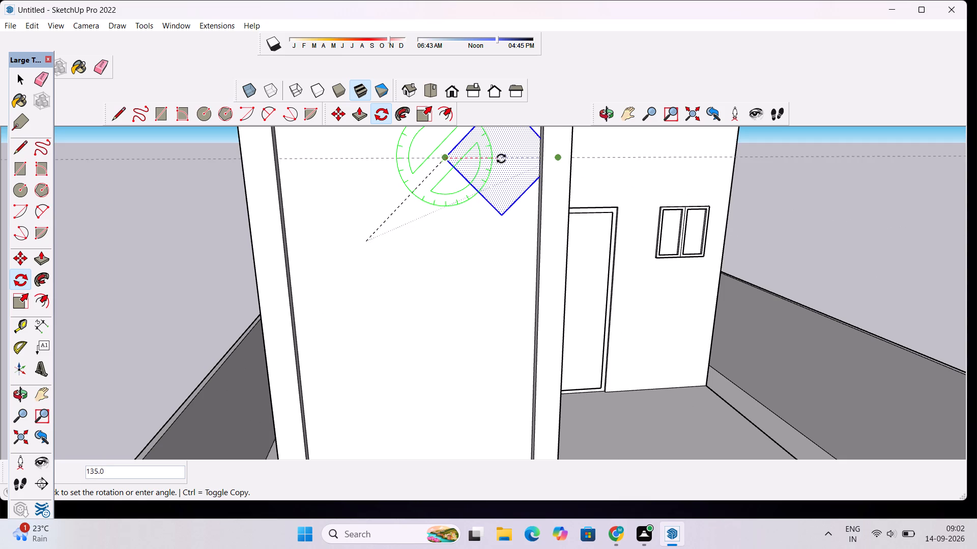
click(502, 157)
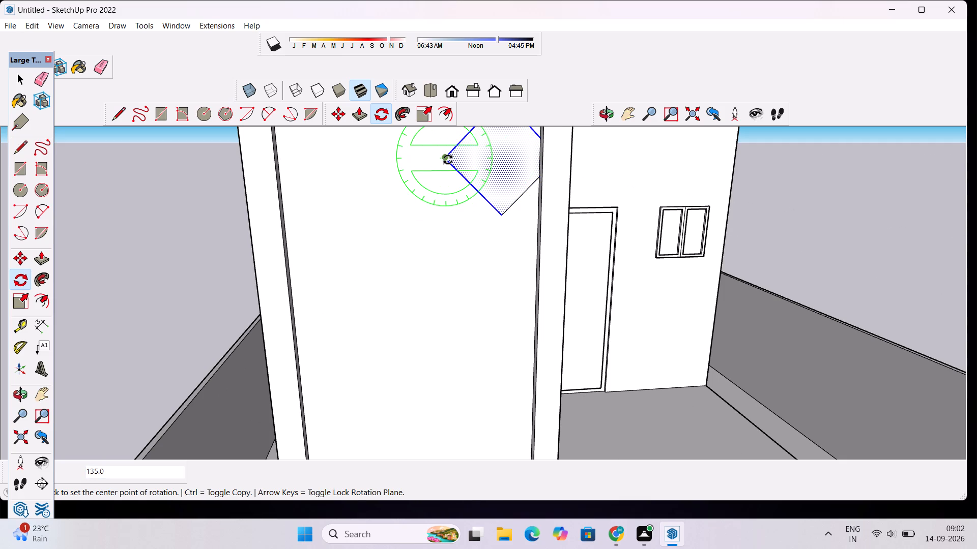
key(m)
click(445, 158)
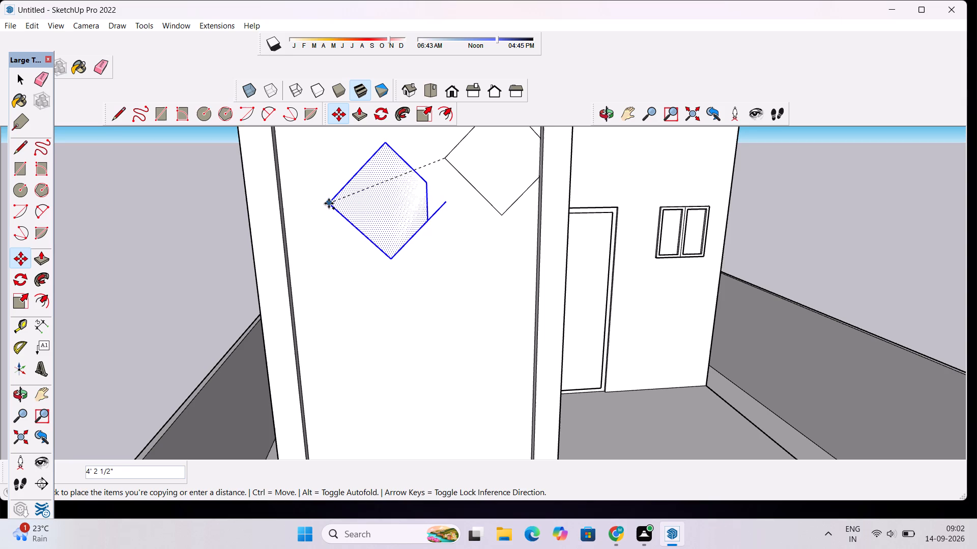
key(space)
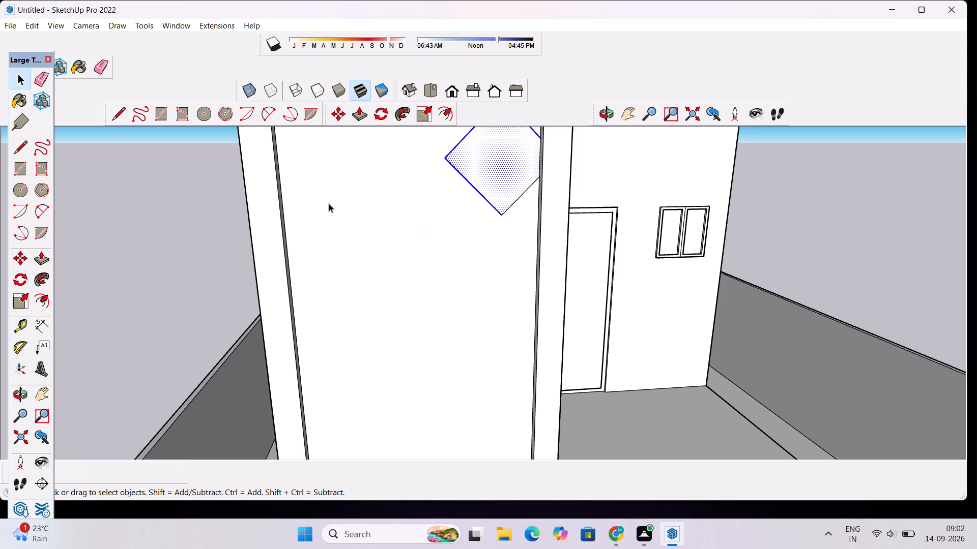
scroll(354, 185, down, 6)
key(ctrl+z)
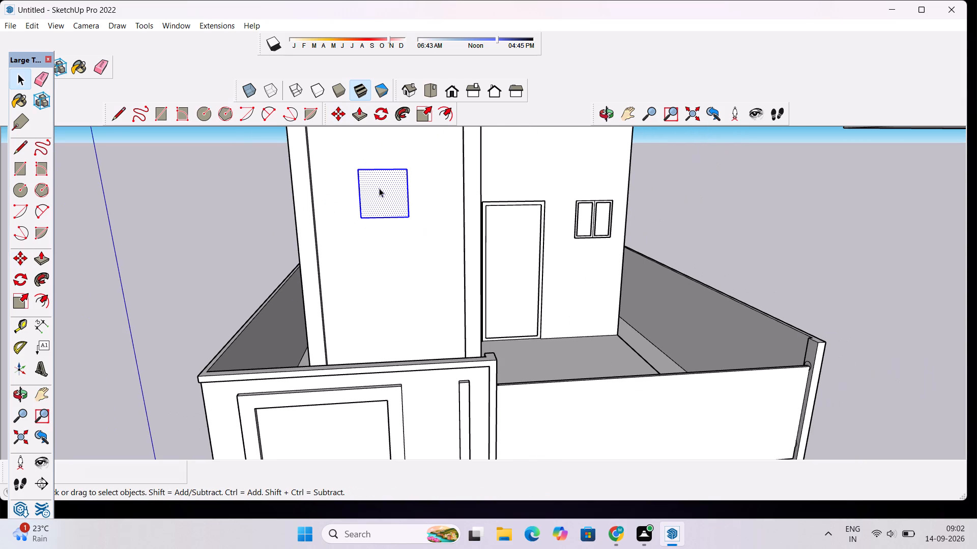
Move the square about 1' 1/2" horizontally along the front wall, away from the entrance door.
key(m)
click(360, 216)
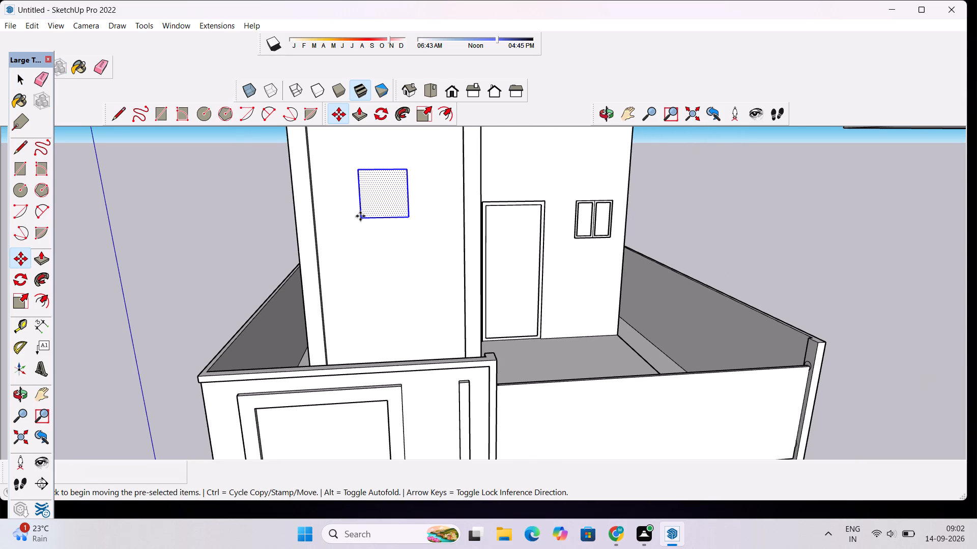
click(343, 218)
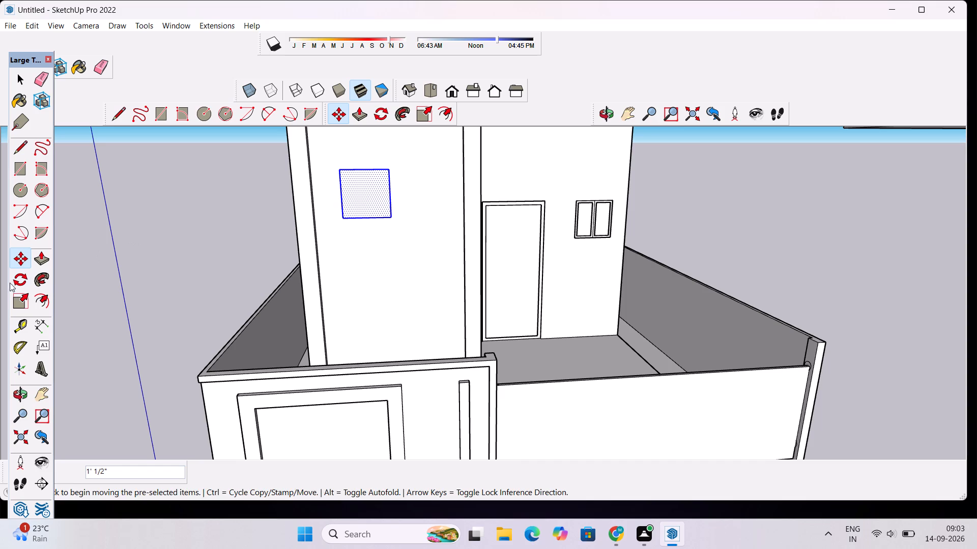
Rotate the square 45 degrees about its lower corner farthest from the entrance door, making a diamond.
click(16, 278)
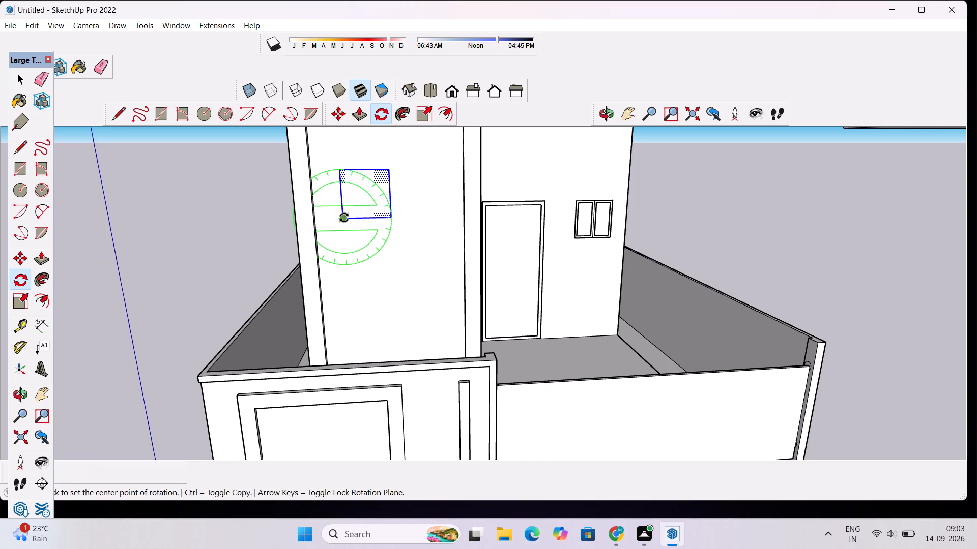
click(344, 218)
click(388, 173)
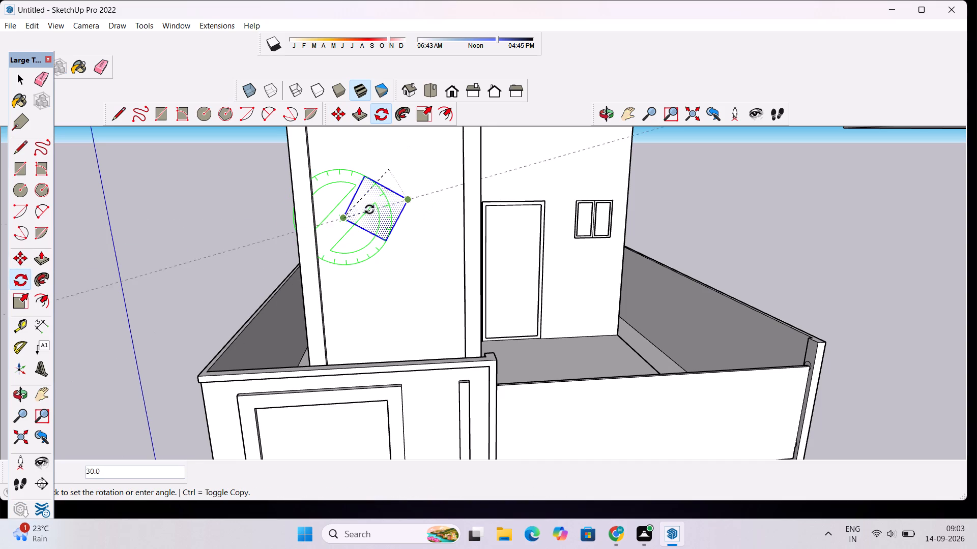
click(367, 216)
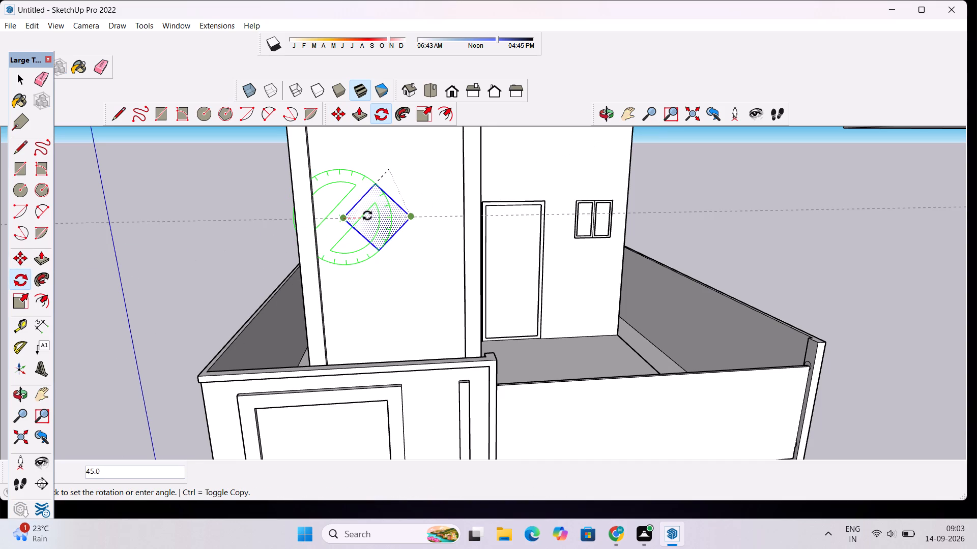
key(space)
scroll(394, 210, up, 5)
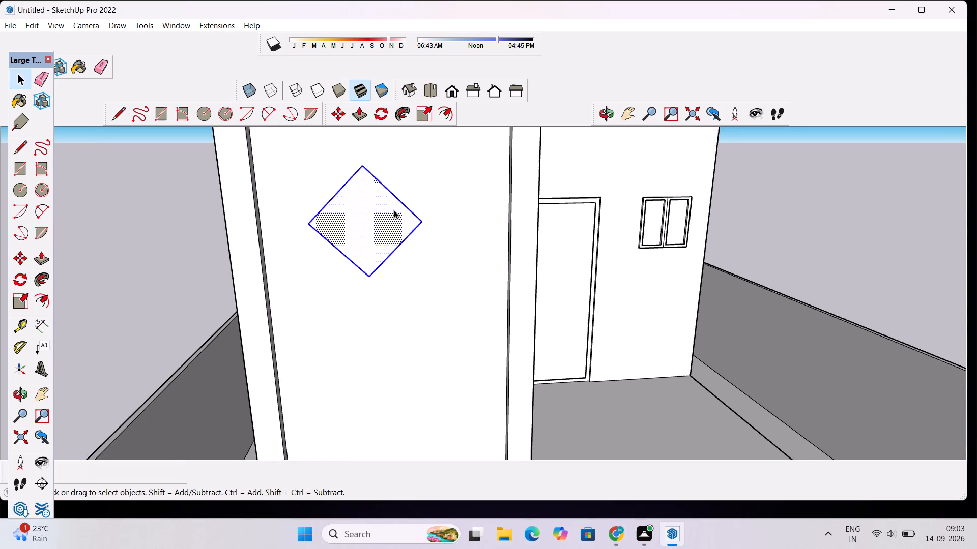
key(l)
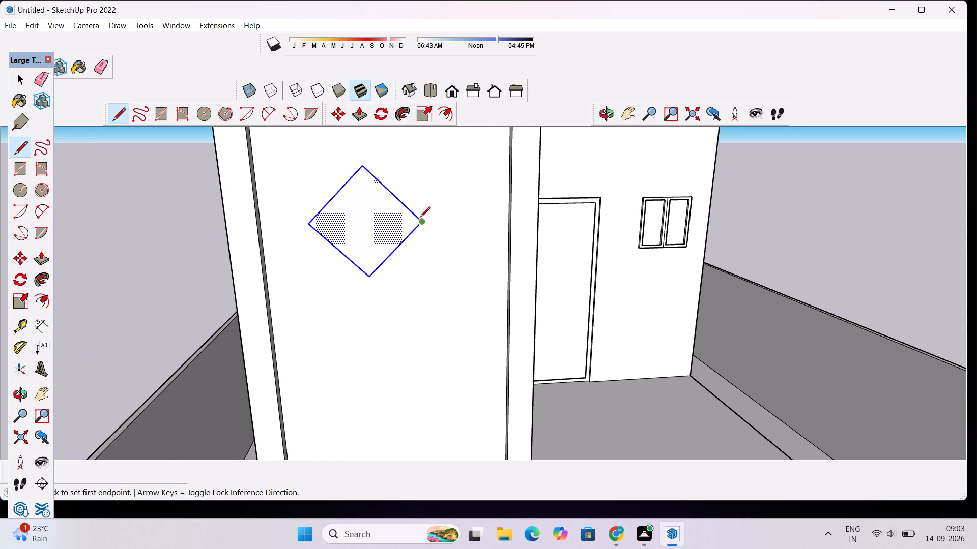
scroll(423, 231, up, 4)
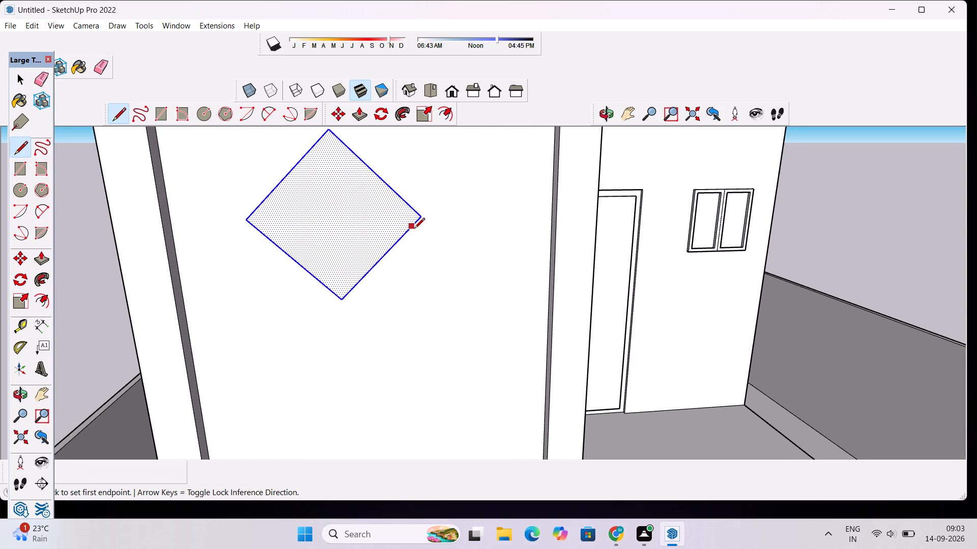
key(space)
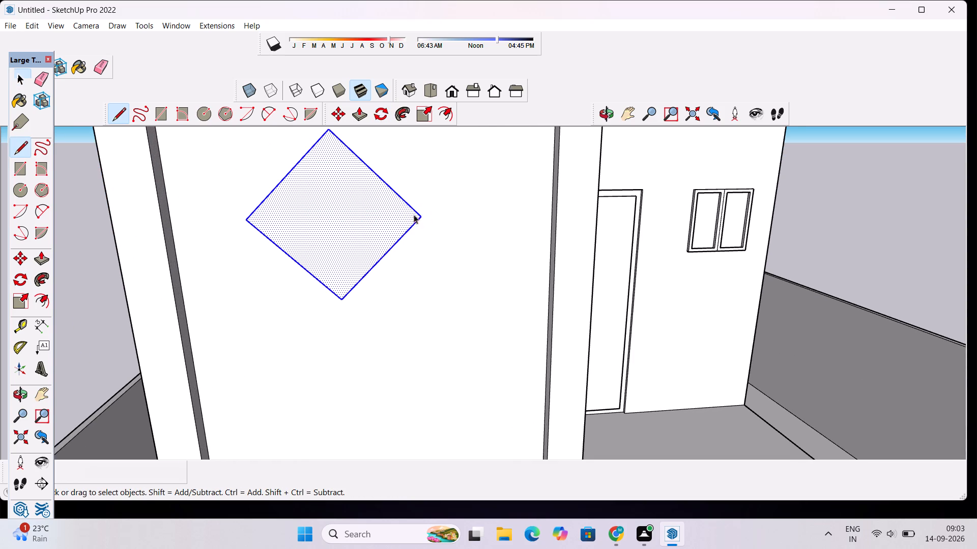
Move the diamond about 9" horizontally along the front wall, toward the entrance door.
scroll(414, 212, down, 10)
text(mj)
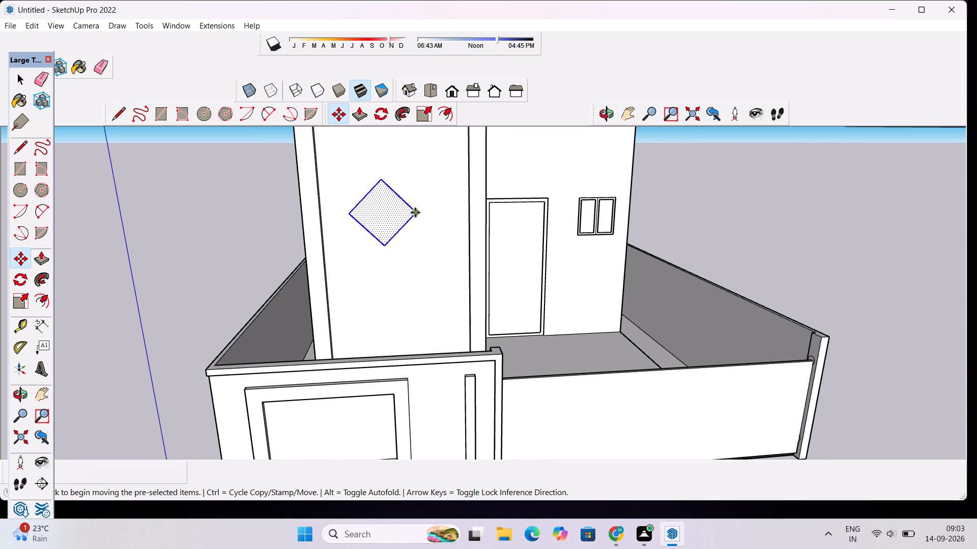
click(415, 212)
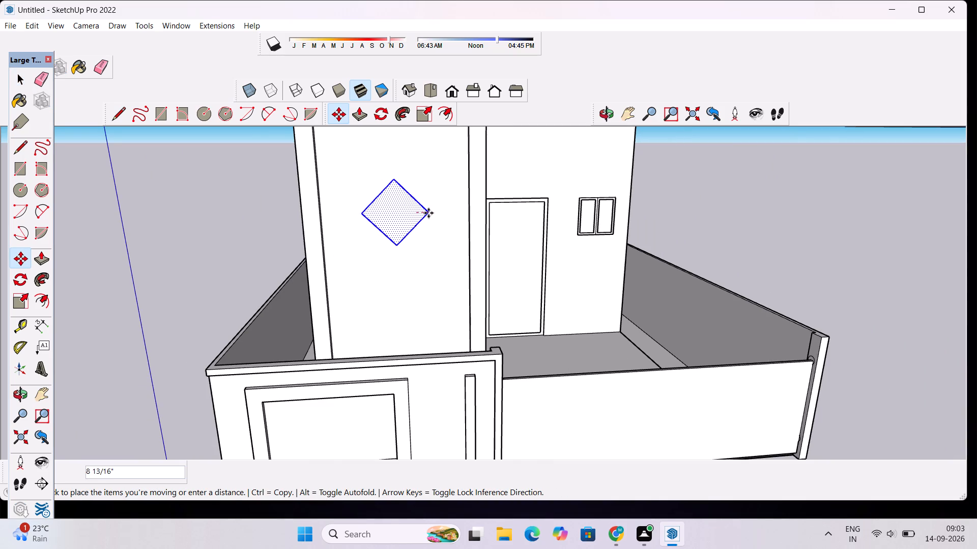
click(429, 213)
Draw two parallel horizontal lines from the diamond's door-side corner to the wall's vertical trim, the lower one about 2' 8" long.
scroll(429, 210, up, 8)
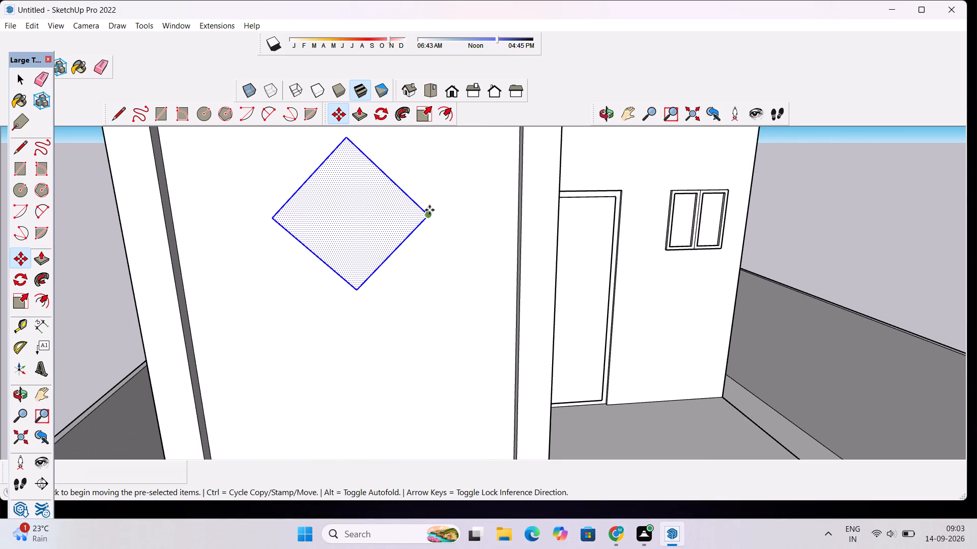
key(l)
scroll(427, 221, up, 4)
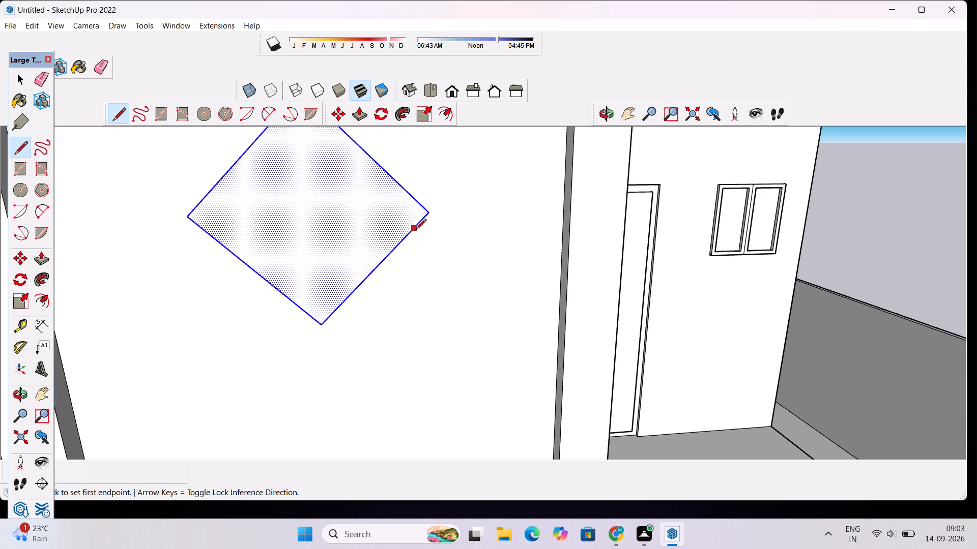
click(416, 230)
scroll(508, 237, up, 4)
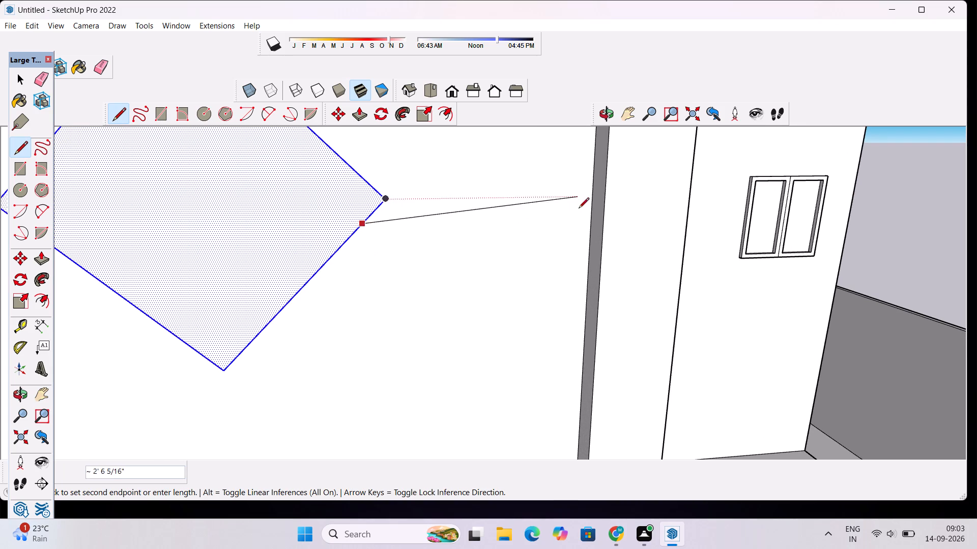
click(594, 223)
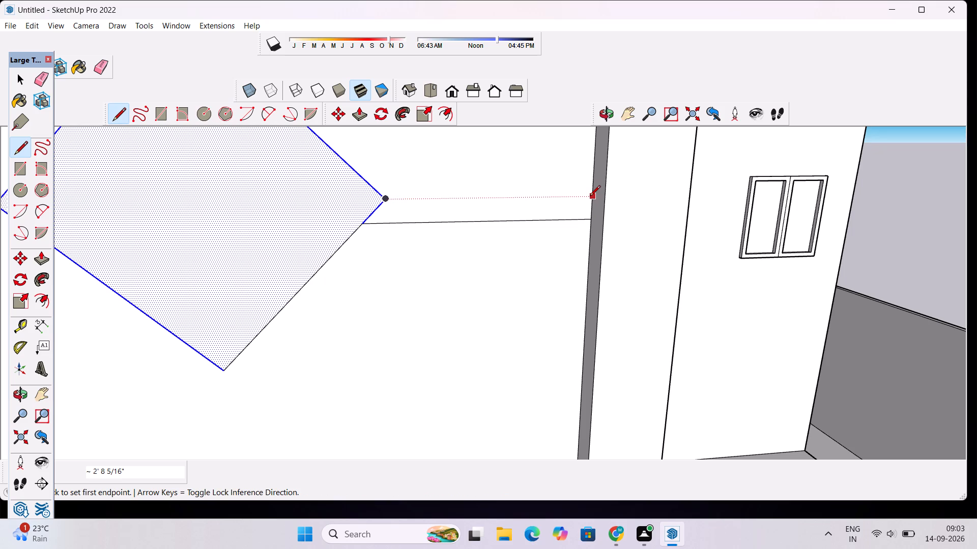
click(590, 197)
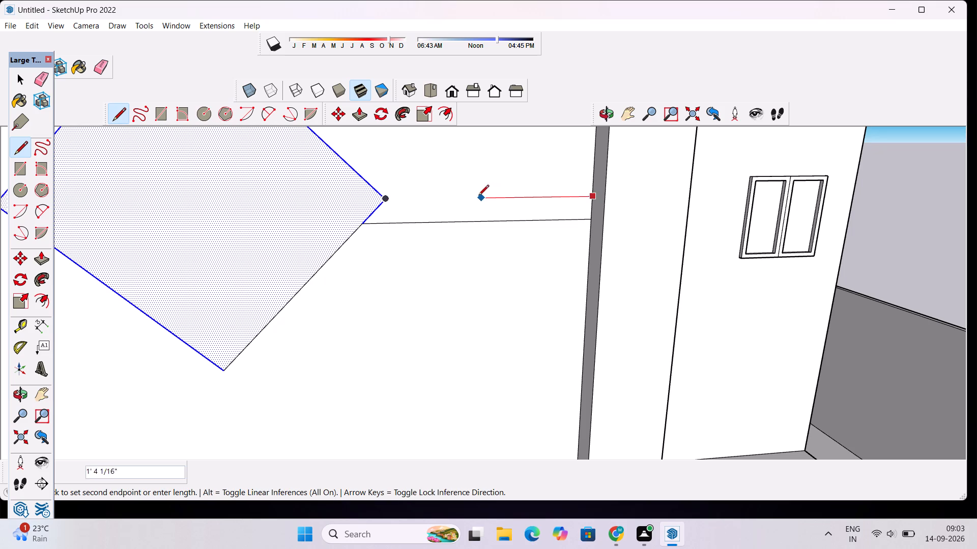
click(386, 196)
scroll(386, 197, down, 3)
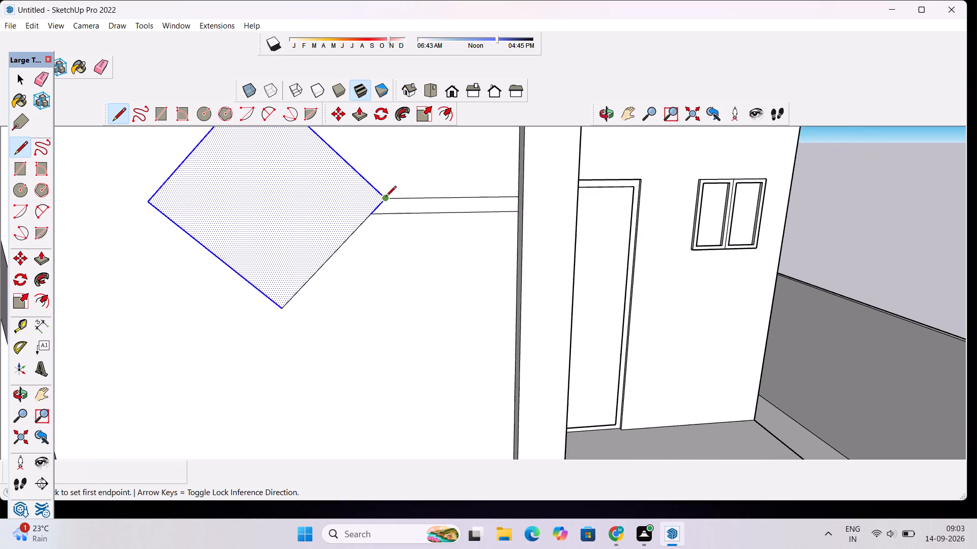
Draw a matching pair of horizontal lines between the diamond's opposite corner and the other vertical trim, about 2' 4 1/2" and 2' 7 3/4" long.
scroll(386, 197, down, 9)
scroll(263, 204, up, 5)
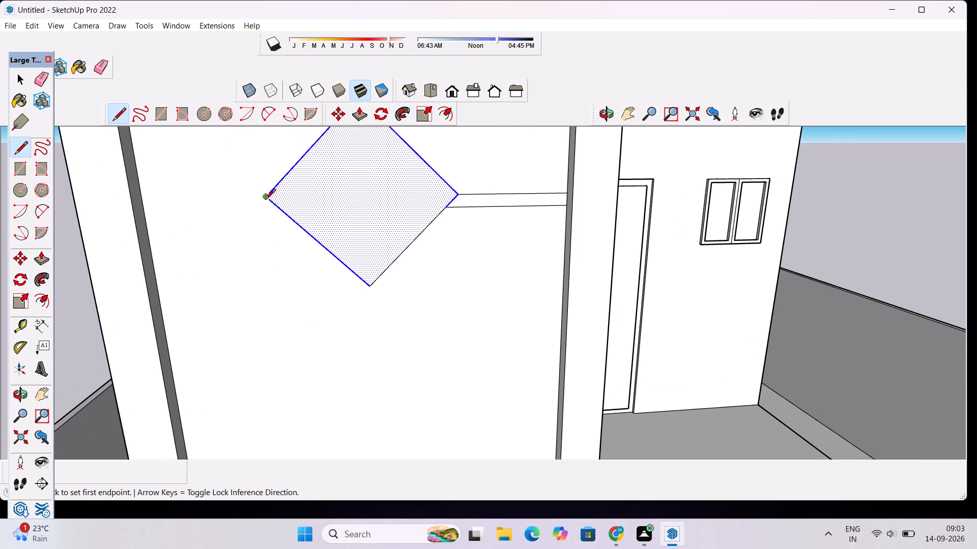
click(265, 200)
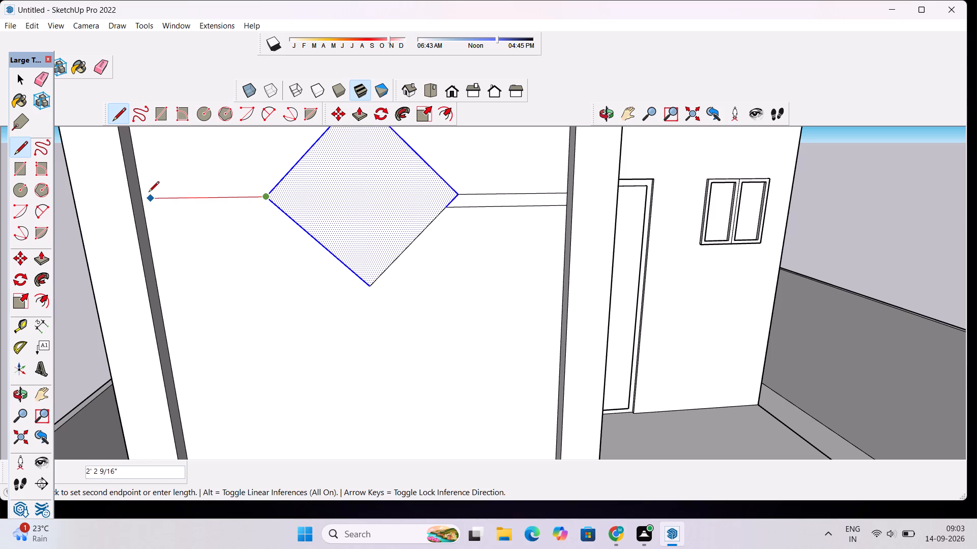
click(141, 198)
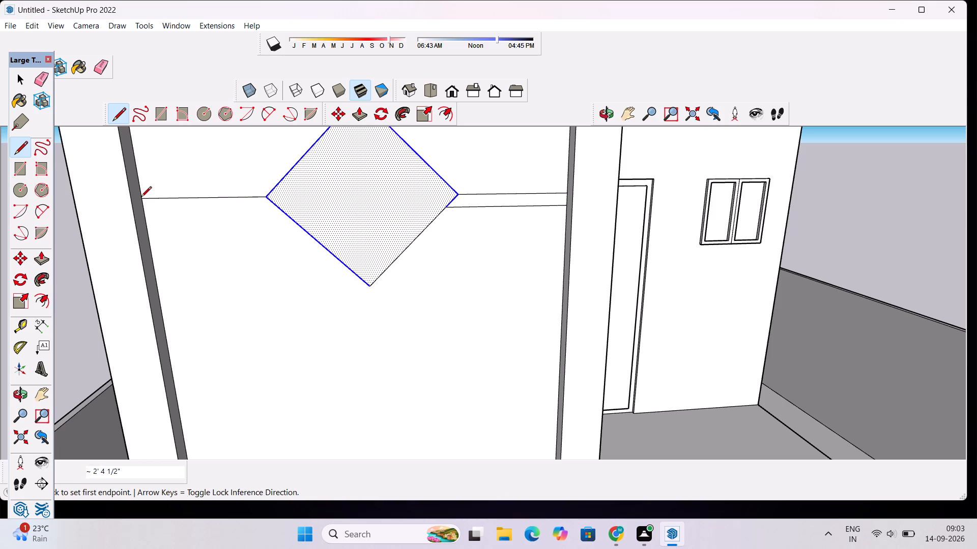
click(141, 213)
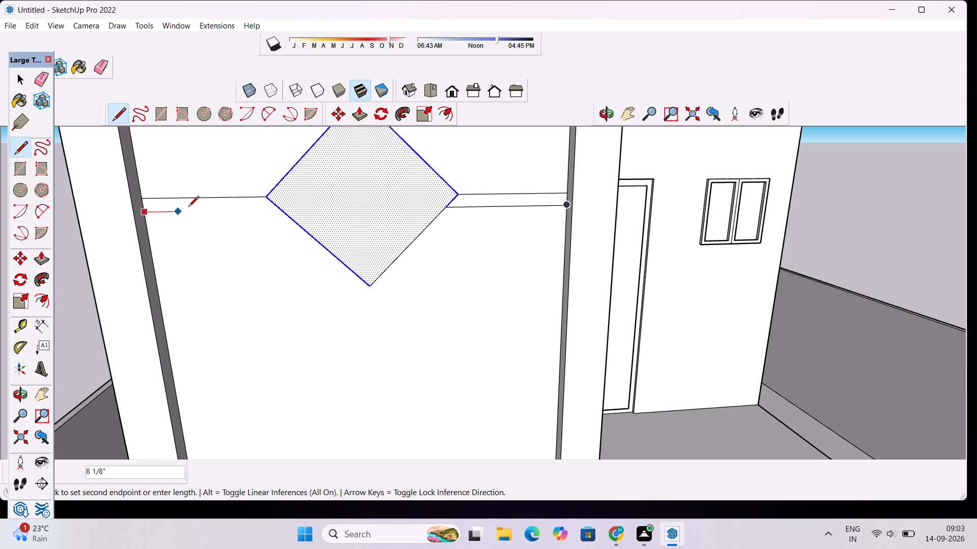
click(279, 210)
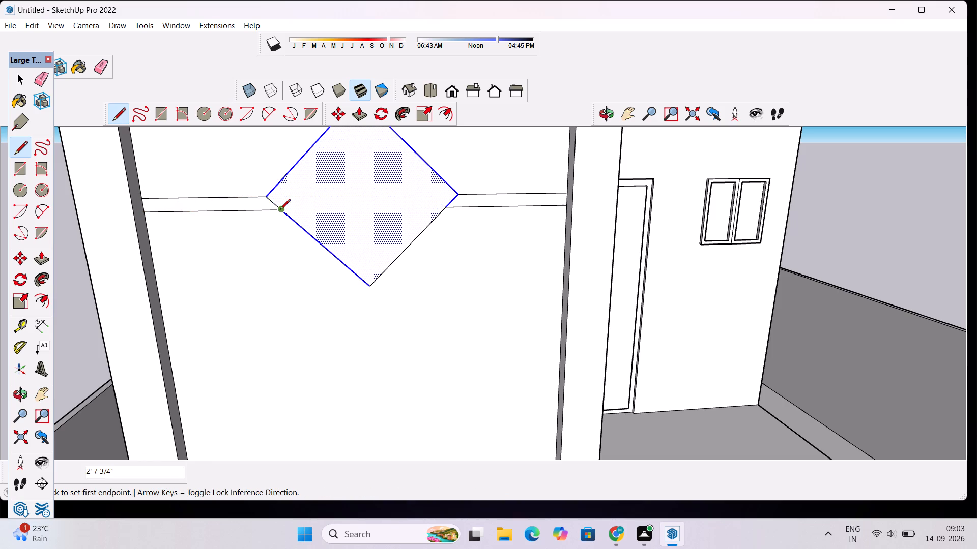
key(space)
Examine the diamond and its horizontal side bands on the front wall, from the whole elevation and up close.
scroll(280, 211, down, 6)
click(134, 224)
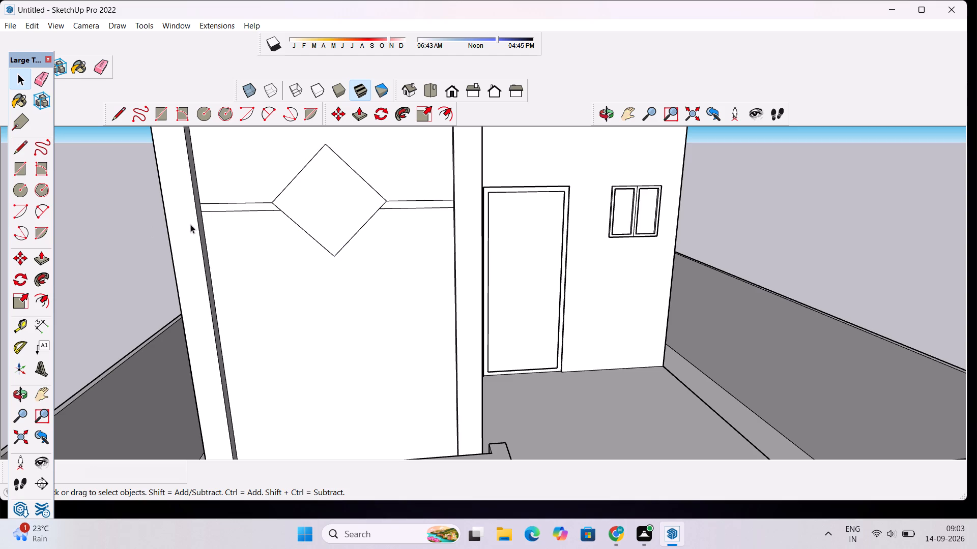
scroll(343, 203, down, 19)
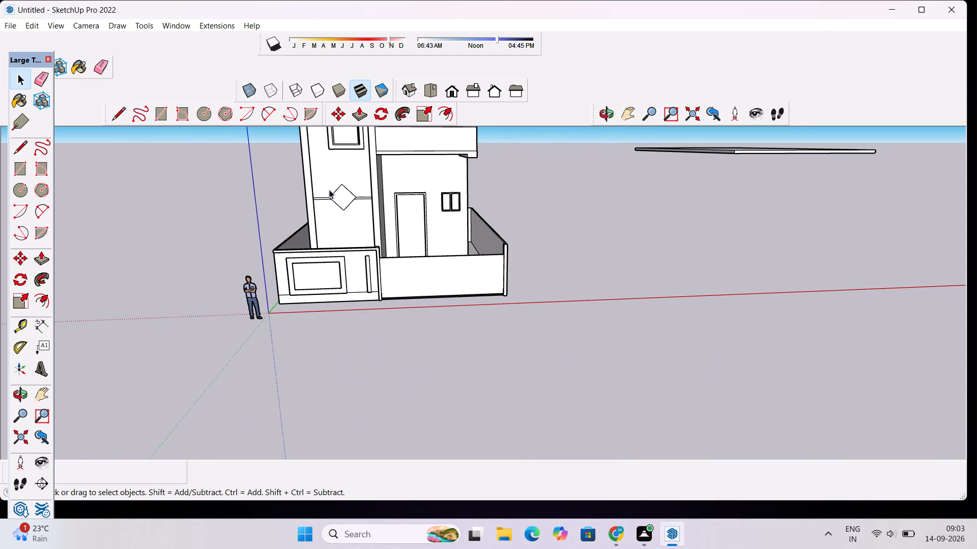
scroll(368, 184, up, 6)
scroll(298, 241, up, 4)
scroll(300, 180, up, 5)
scroll(355, 198, up, 1)
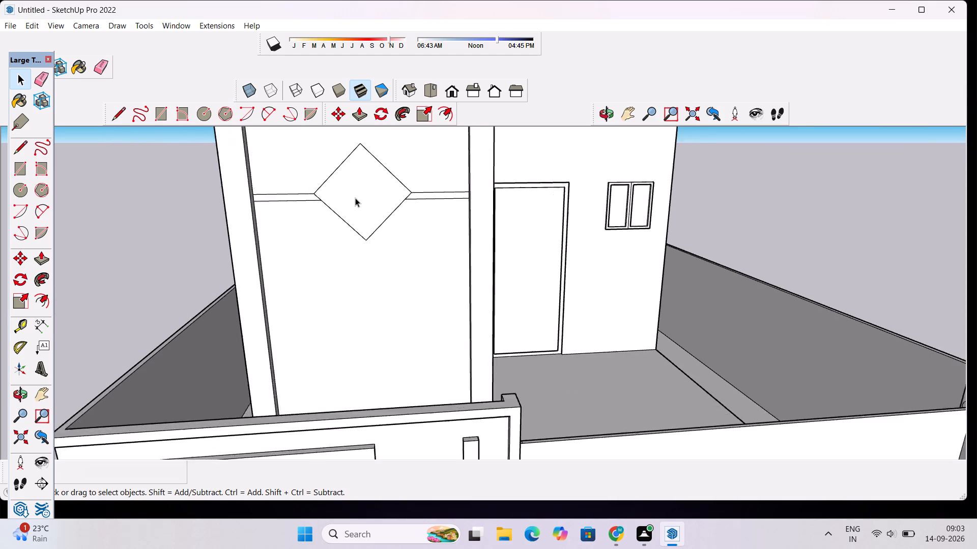
scroll(355, 198, up, 3)
scroll(287, 194, up, 3)
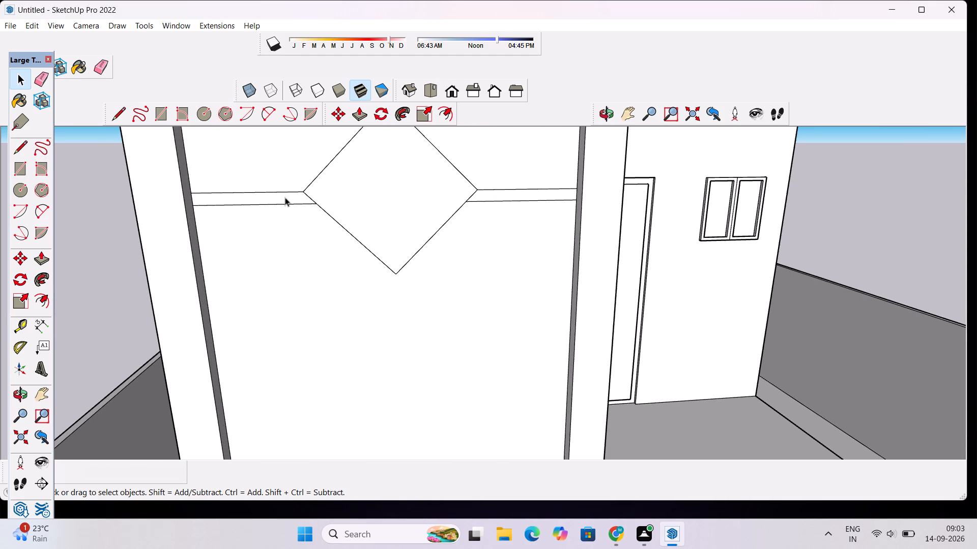
Extrude both horizontal side bands beside the diamond 1" out from the front wall.
click(285, 197)
key(p)
click(285, 197)
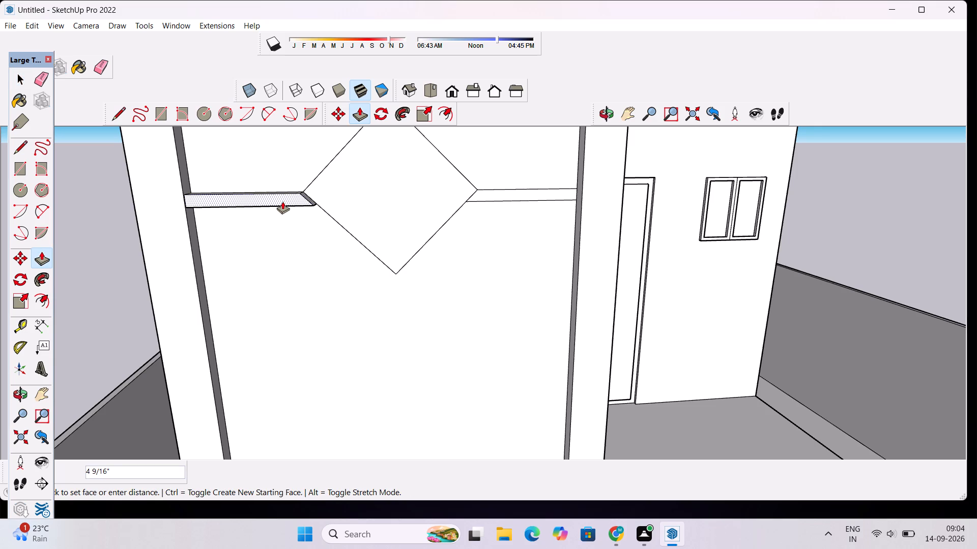
text(1")
key(Return)
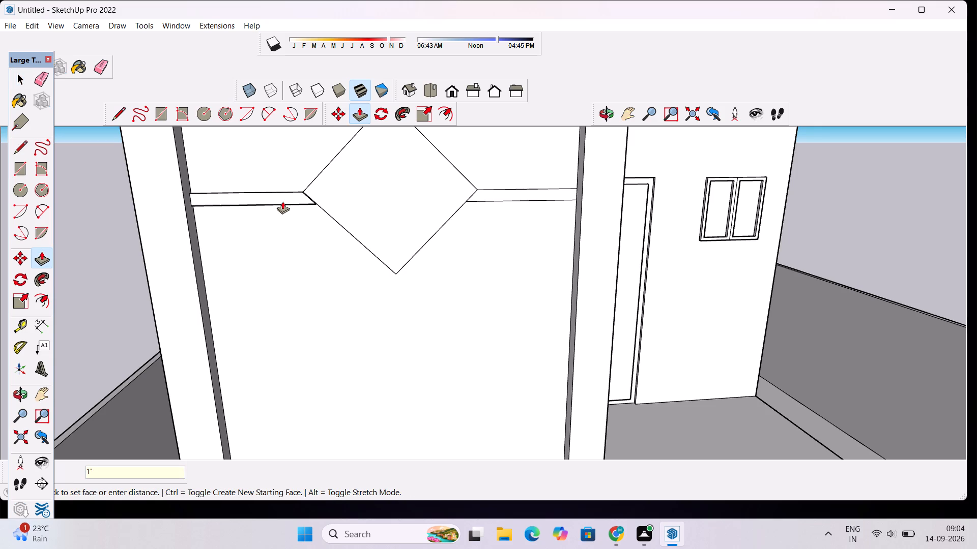
click(485, 195)
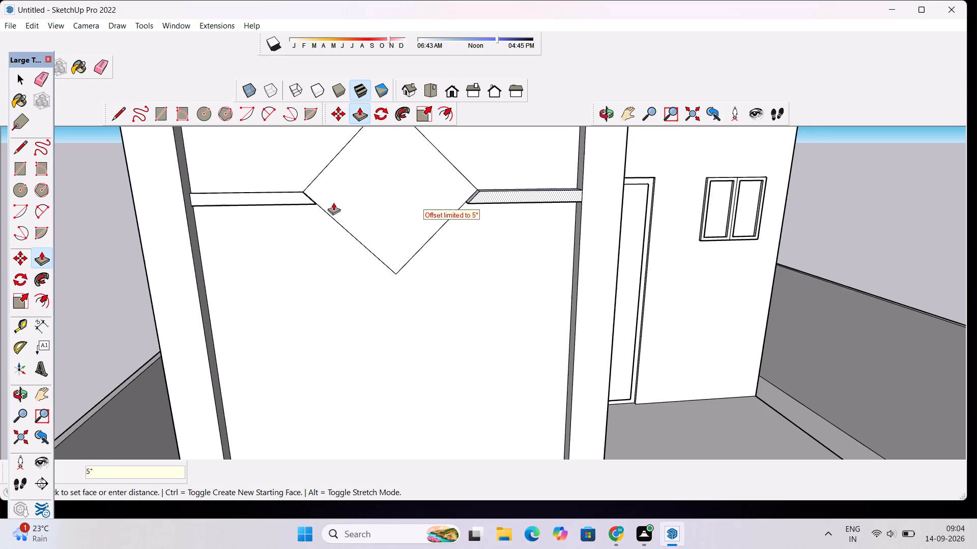
click(277, 200)
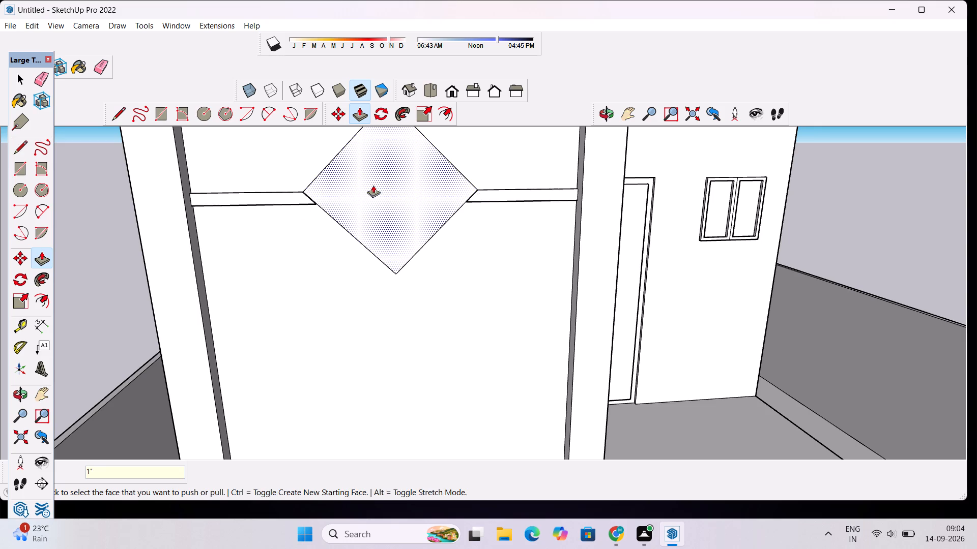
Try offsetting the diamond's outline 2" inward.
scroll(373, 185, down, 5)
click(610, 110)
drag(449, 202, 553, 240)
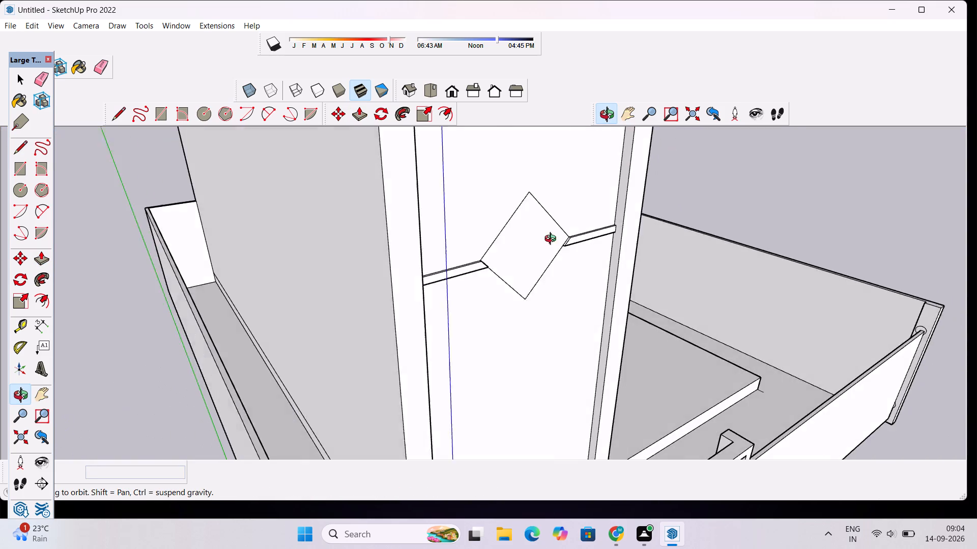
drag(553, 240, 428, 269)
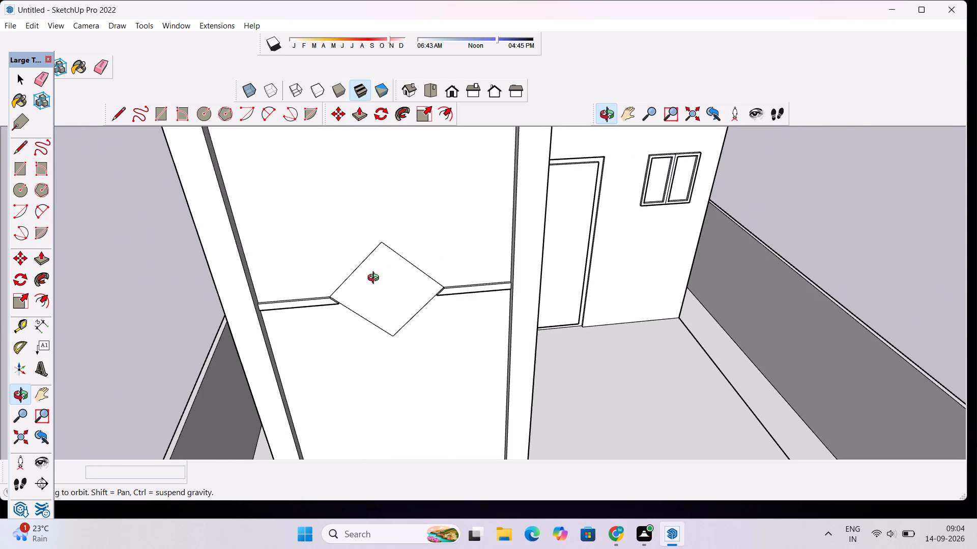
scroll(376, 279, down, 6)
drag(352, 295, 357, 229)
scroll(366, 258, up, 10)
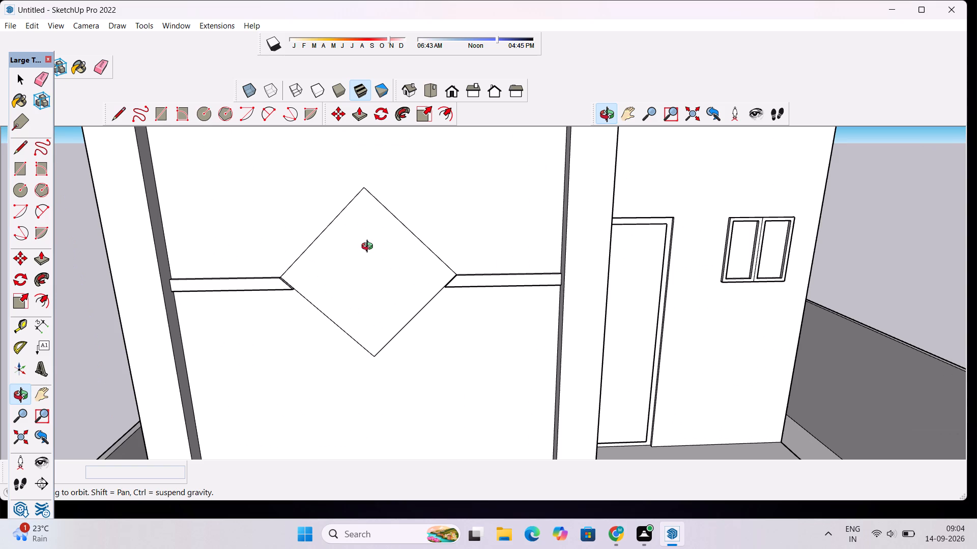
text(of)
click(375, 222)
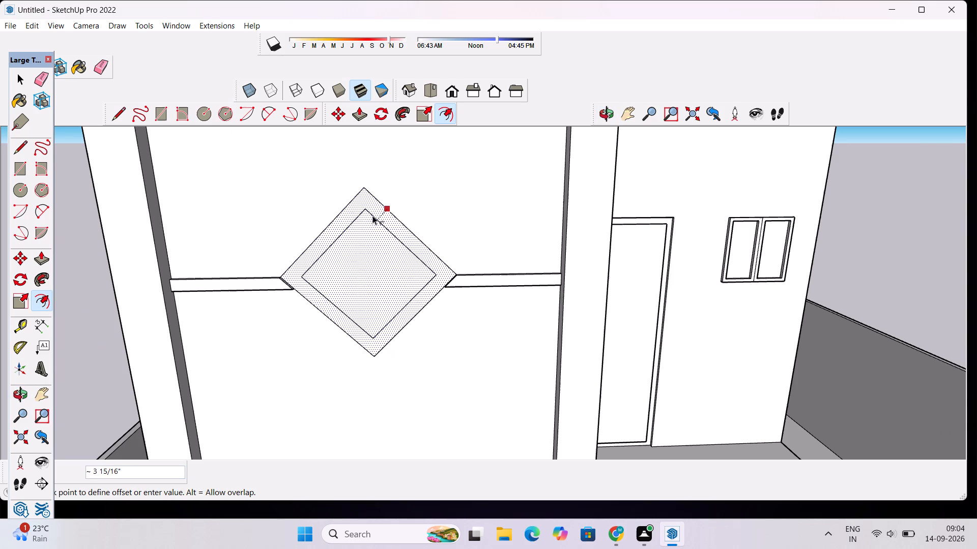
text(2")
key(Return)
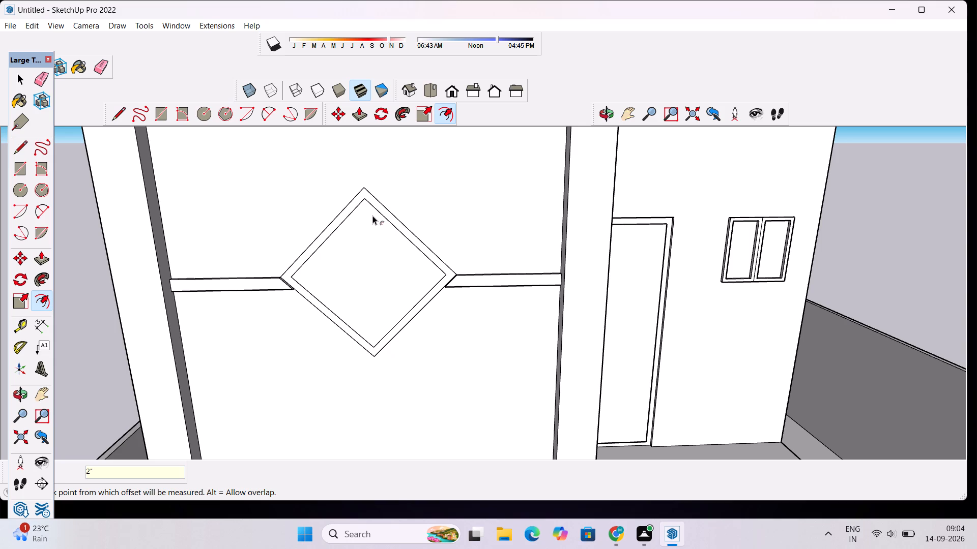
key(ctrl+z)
Offset the diamond's outline 3" inward to form a border.
click(374, 201)
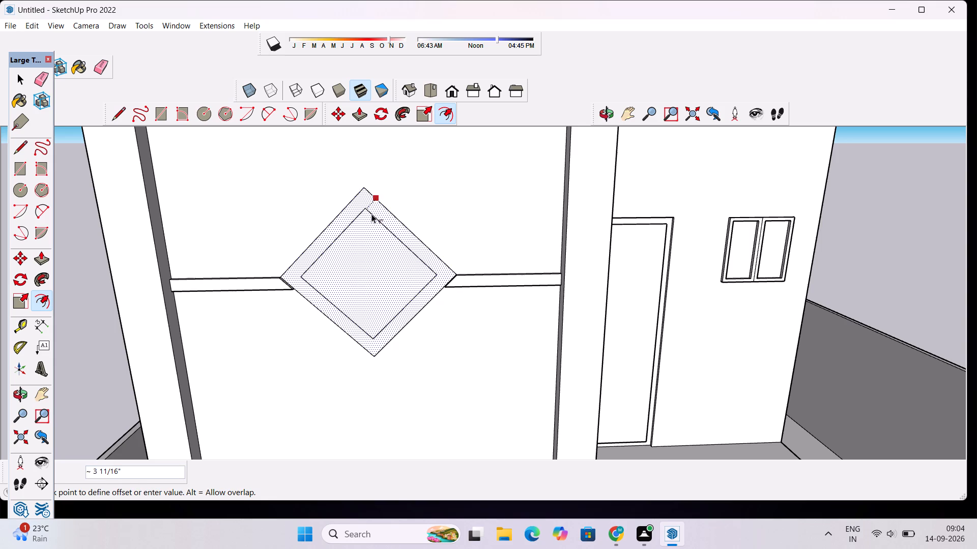
text(3")
key(Return)
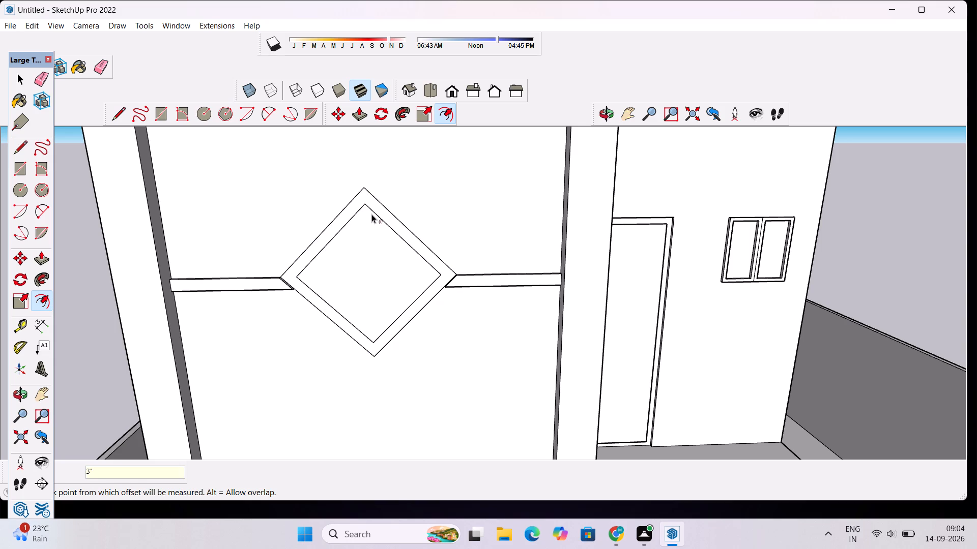
Extrude the diamond's border 1" out from the front wall, matching the depth of the side bands.
key(space)
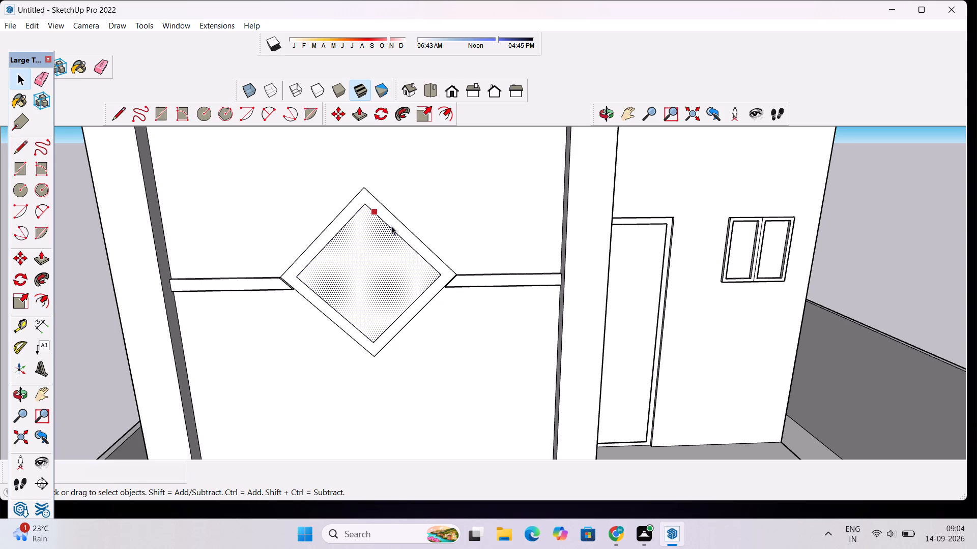
click(392, 225)
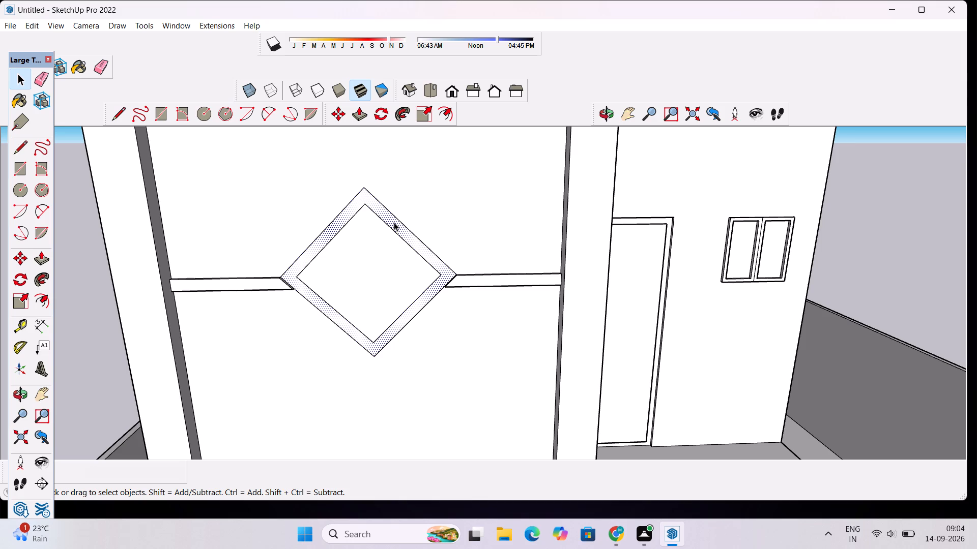
key(3)
click(394, 222)
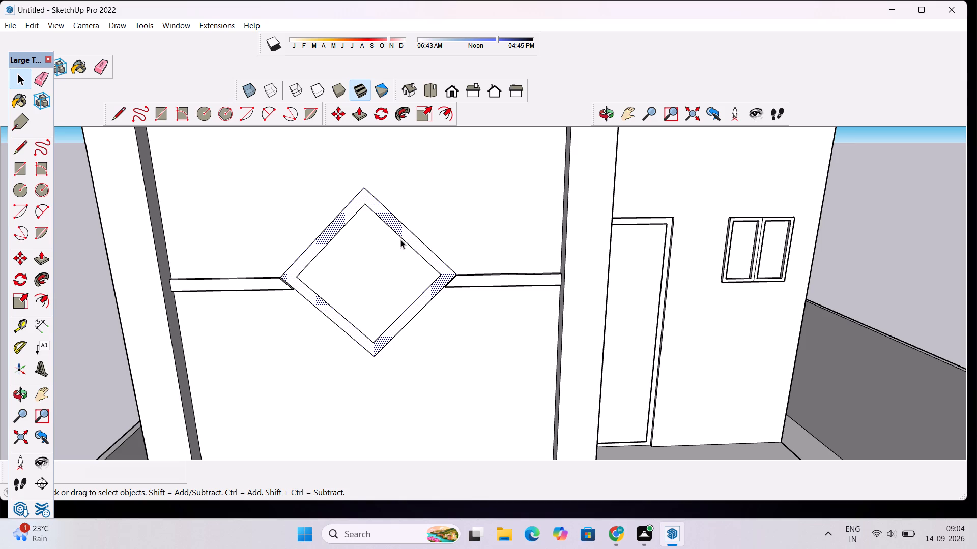
key(p)
click(400, 239)
click(476, 284)
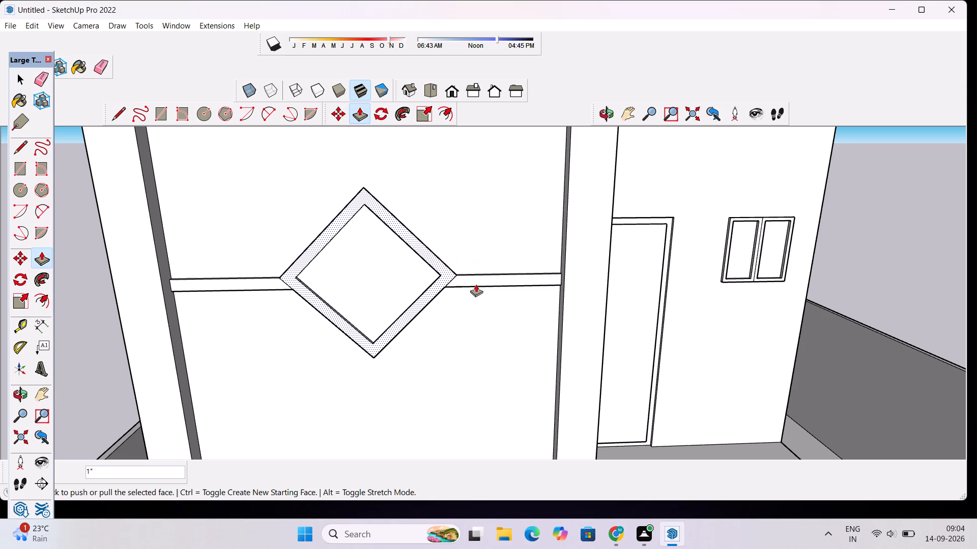
Erase the stray short edge on the inner side of the diamond frame at its door-side corner.
scroll(507, 210, down, 6)
click(609, 124)
drag(348, 290, 435, 245)
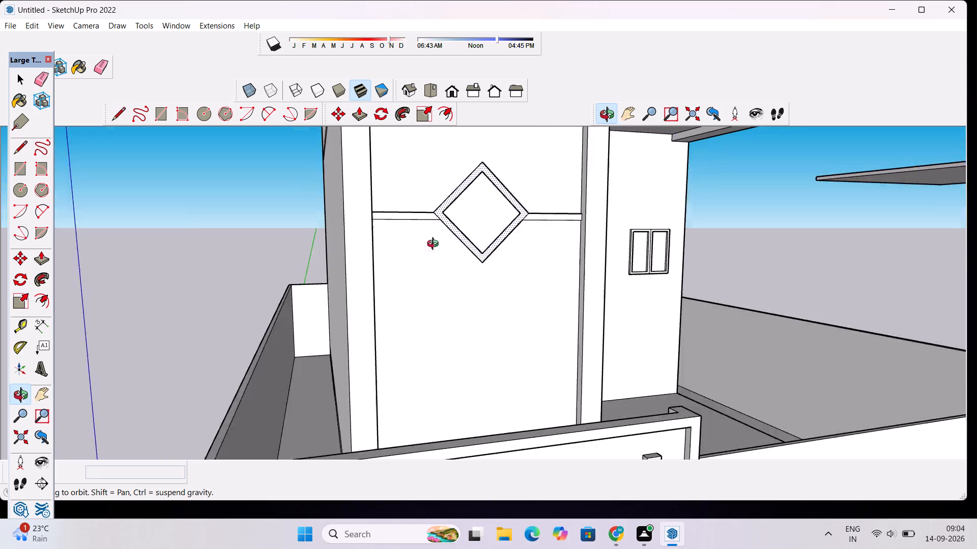
drag(435, 245, 515, 228)
scroll(599, 173, up, 10)
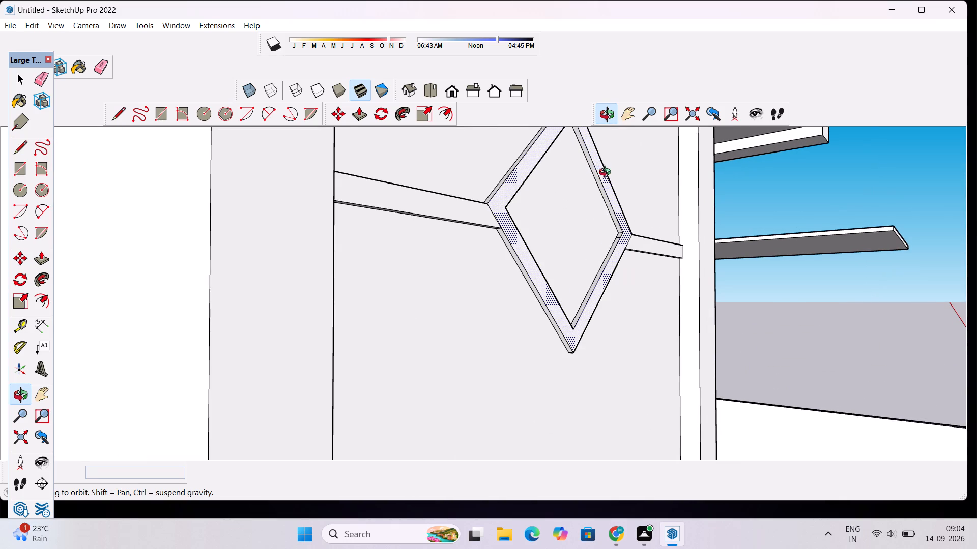
shift+drag(625, 199, 505, 230)
scroll(496, 300, up, 4)
drag(486, 269, 502, 296)
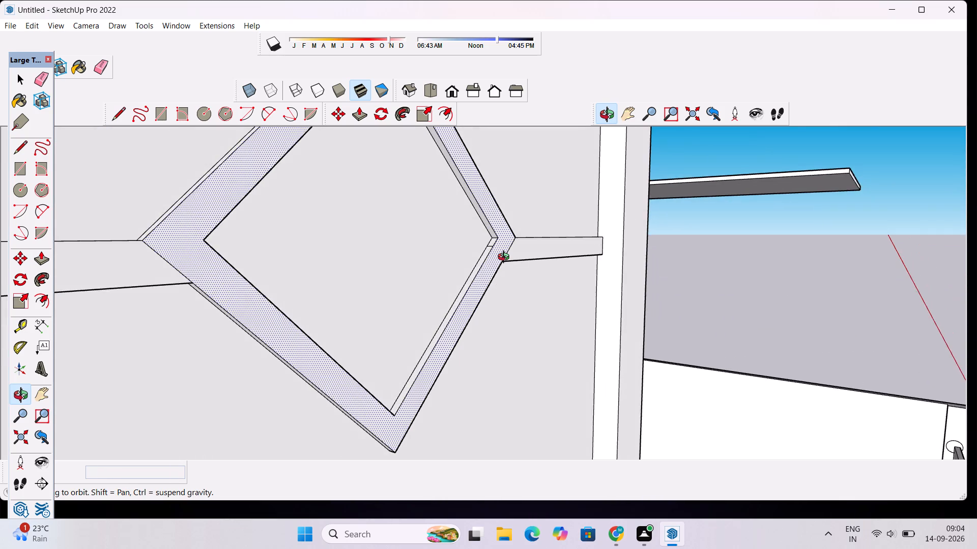
scroll(506, 258, up, 4)
key(e)
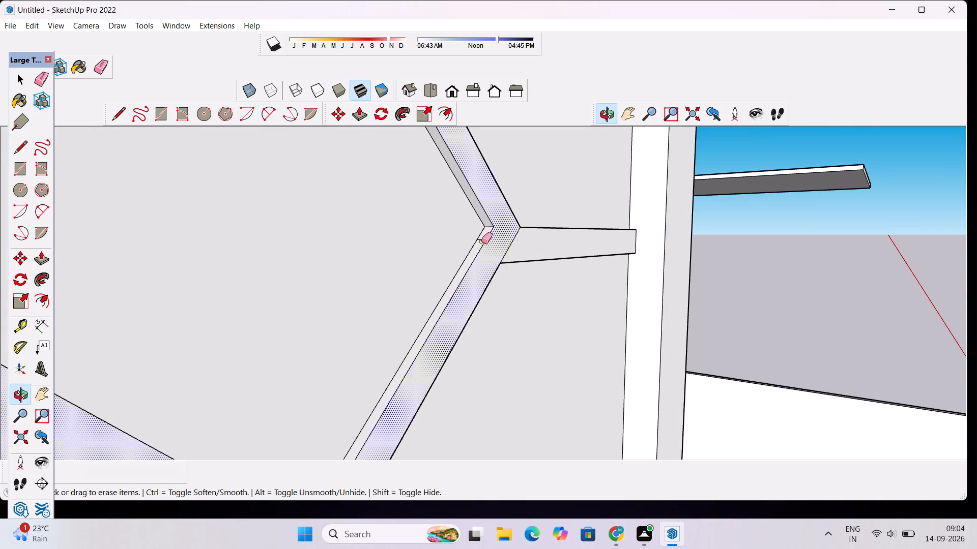
click(481, 240)
Erase the matching stray edge on the inner side of the diamond frame at the opposite corner.
scroll(308, 260, down, 7)
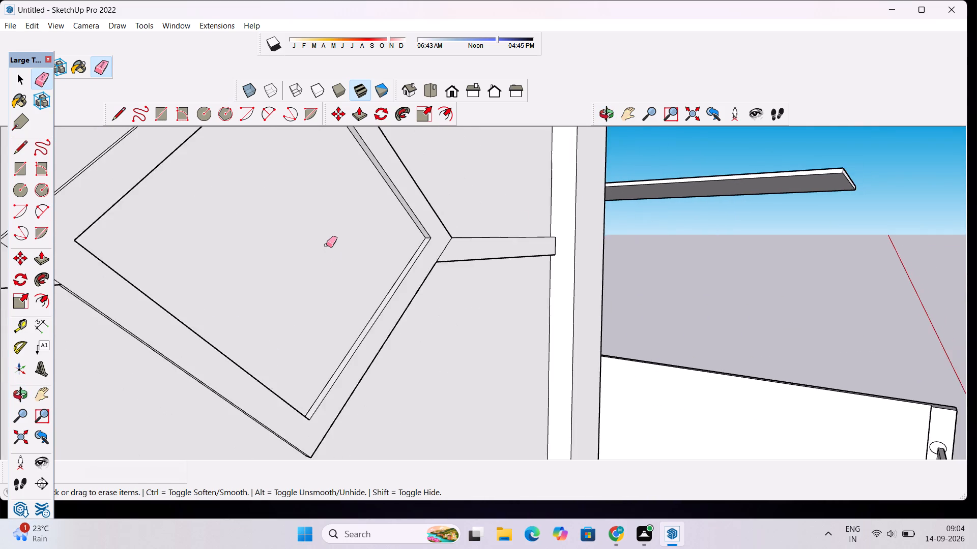
scroll(326, 245, down, 3)
click(602, 118)
drag(500, 249, 322, 286)
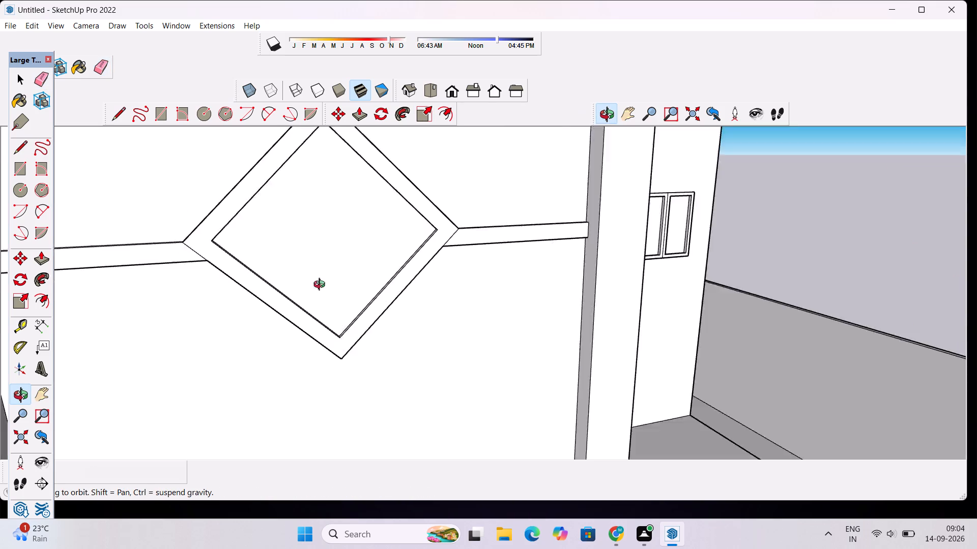
drag(322, 286, 158, 309)
scroll(409, 190, up, 13)
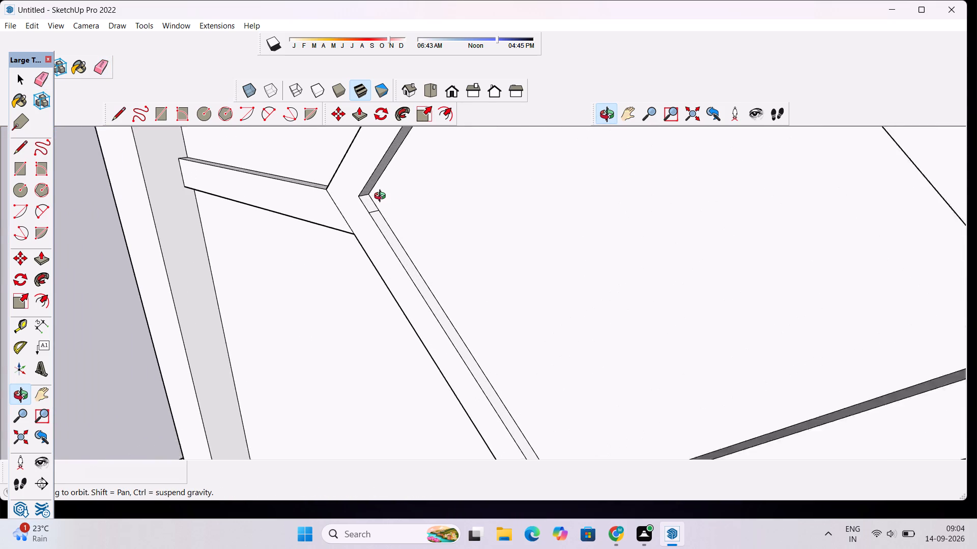
scroll(382, 197, up, 6)
key(e)
scroll(361, 227, up, 4)
drag(361, 216, 363, 221)
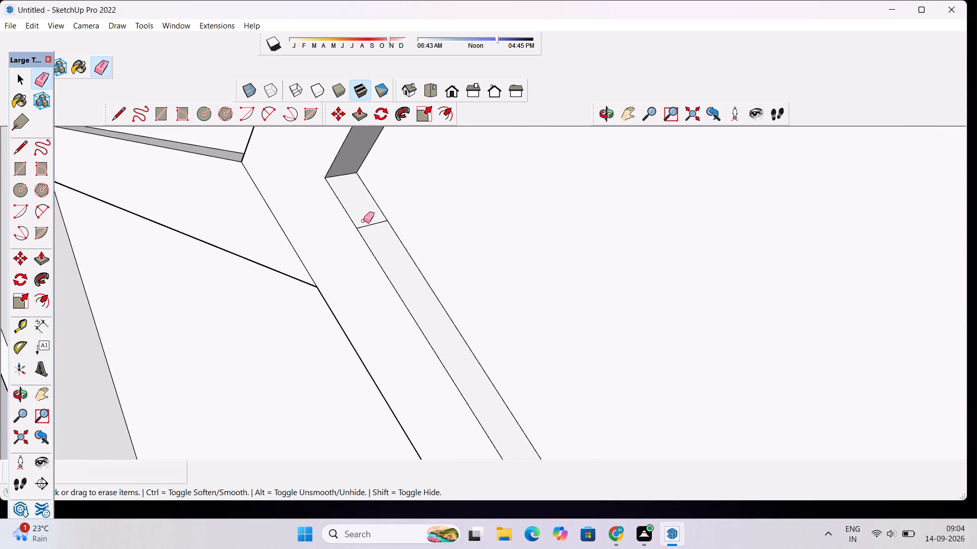
drag(363, 221, 367, 228)
Examine the diamond frame with its side bands, from up close and within the whole front elevation.
scroll(367, 228, down, 16)
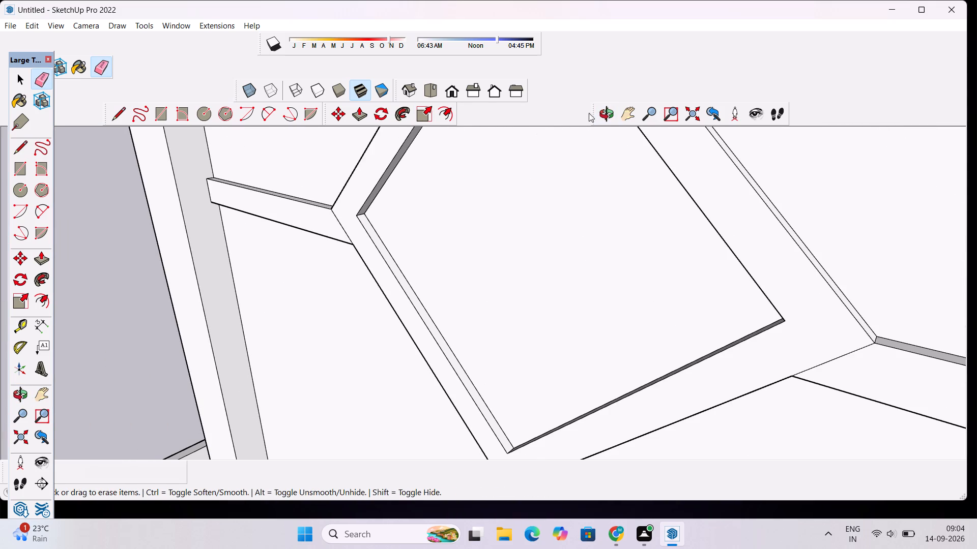
click(610, 112)
drag(236, 230, 533, 252)
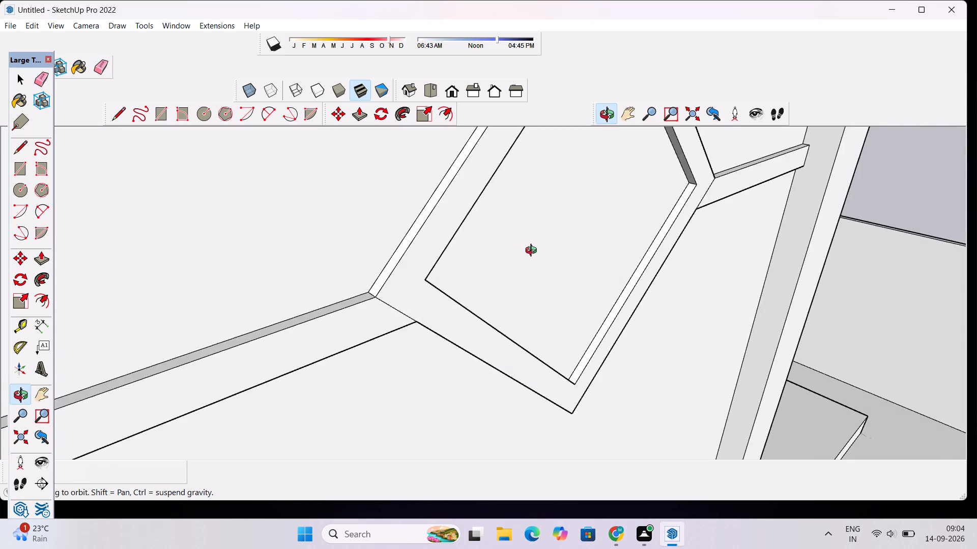
drag(533, 252, 372, 223)
scroll(369, 222, down, 13)
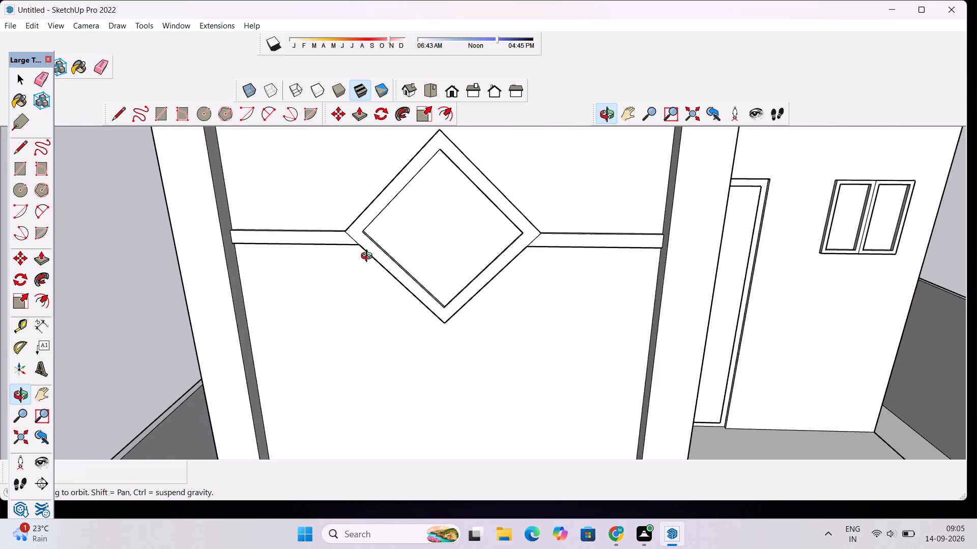
drag(366, 293, 410, 182)
scroll(414, 182, down, 14)
drag(405, 217, 381, 291)
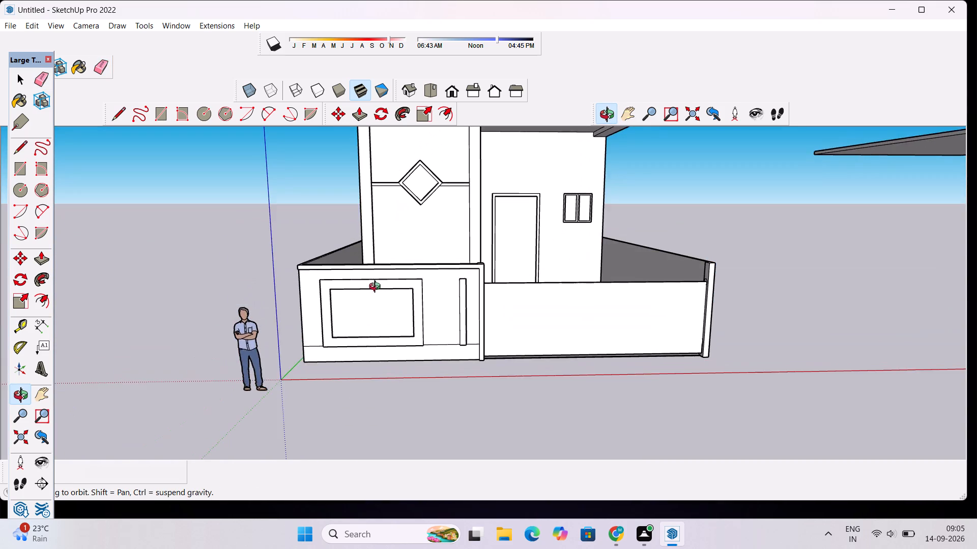
scroll(377, 286, down, 5)
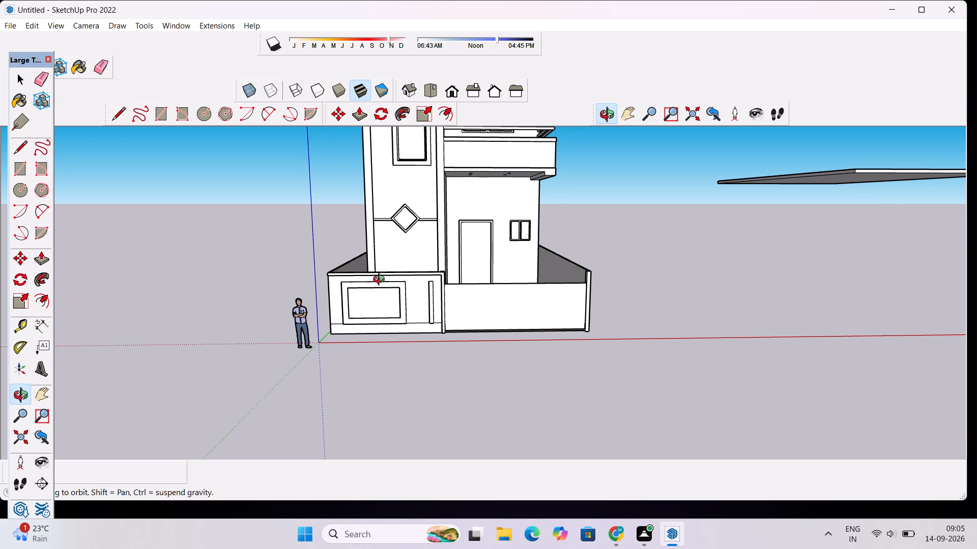
shift+drag(381, 281, 213, 319)
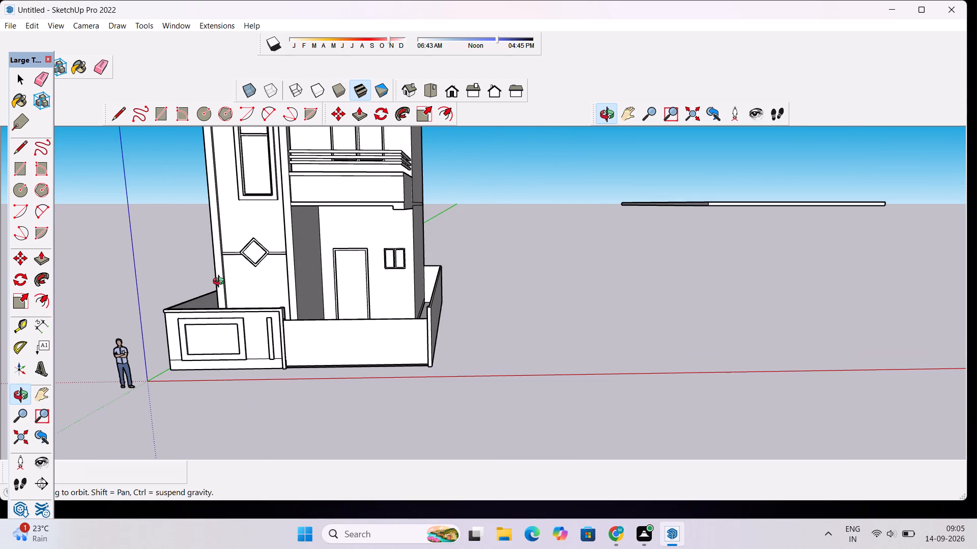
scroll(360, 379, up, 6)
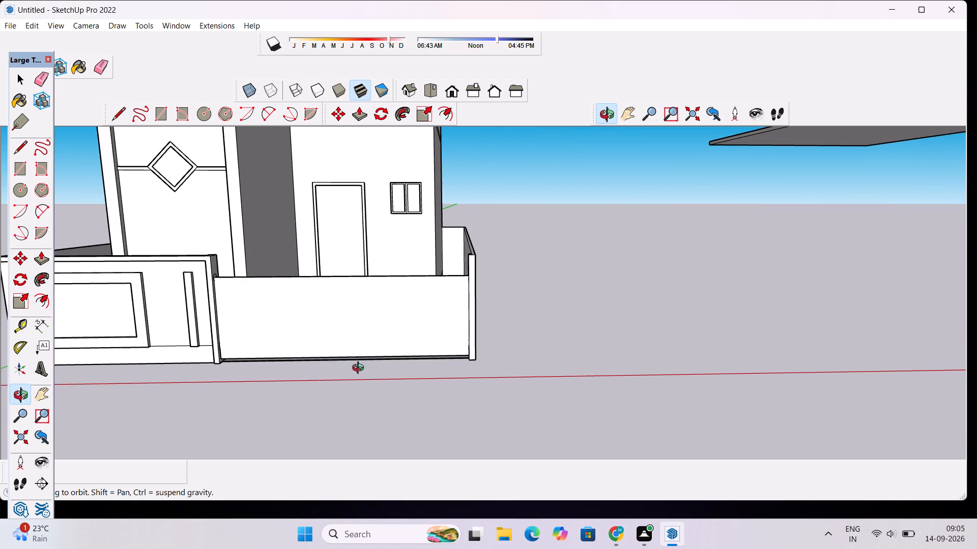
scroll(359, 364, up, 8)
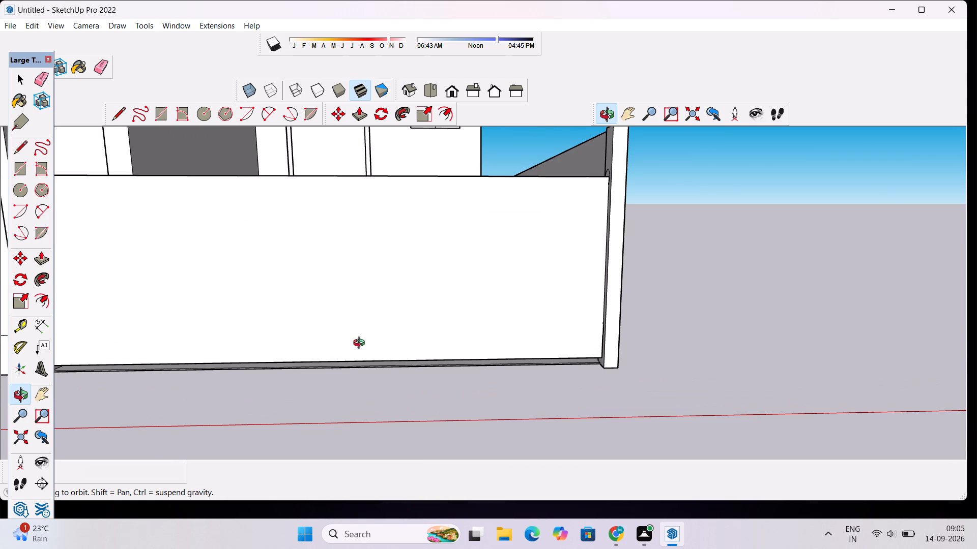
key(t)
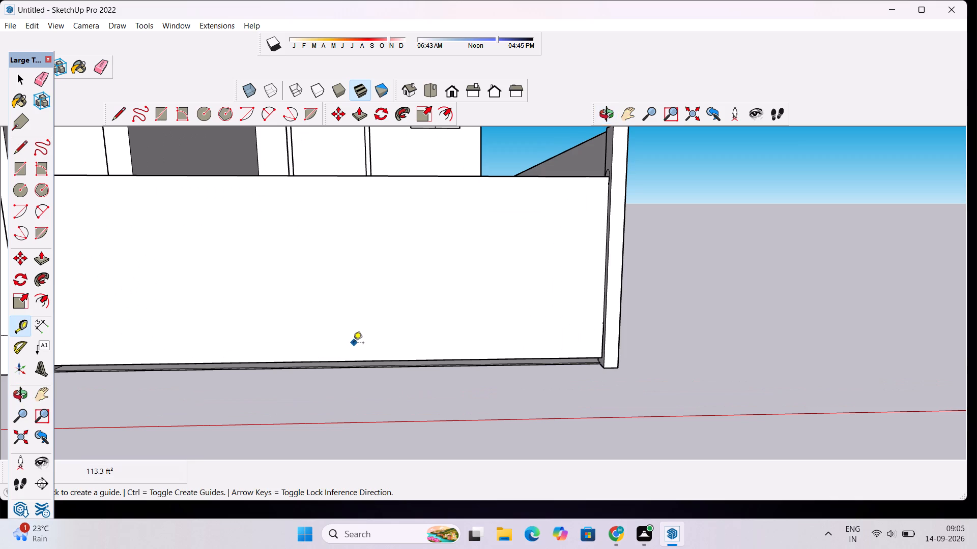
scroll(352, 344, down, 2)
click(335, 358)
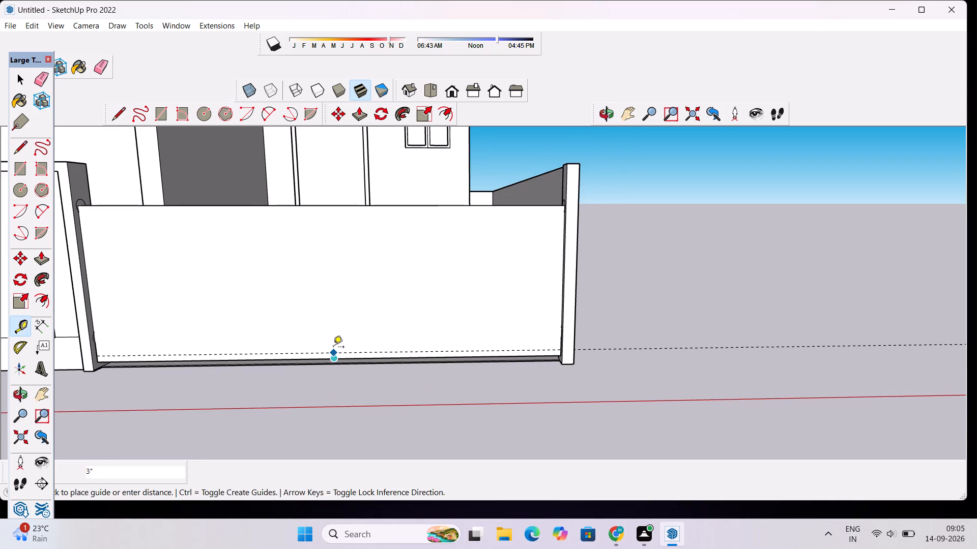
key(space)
Place a vertical guide at the middle of the wide boundary panel, about 9' 3" from its edge beside the framed wall.
key(t)
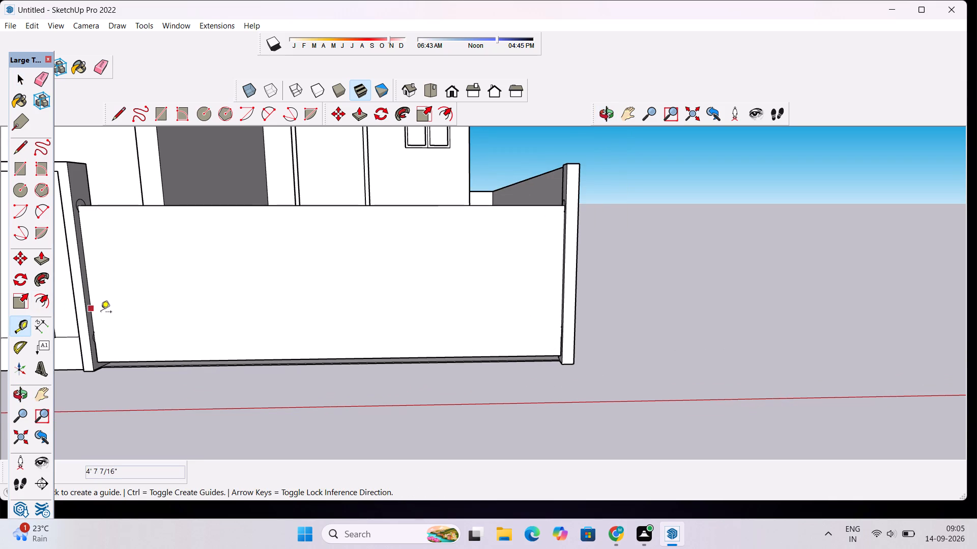
click(91, 289)
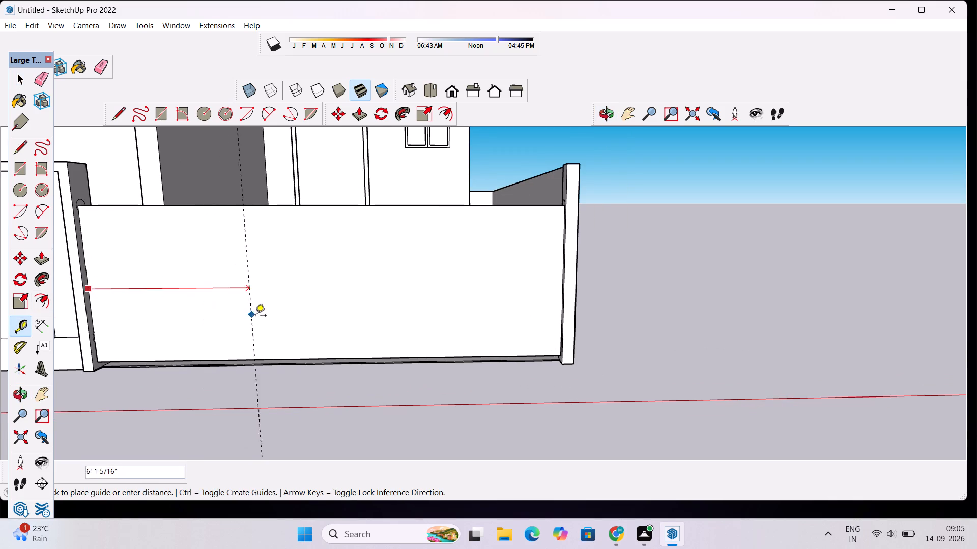
click(336, 359)
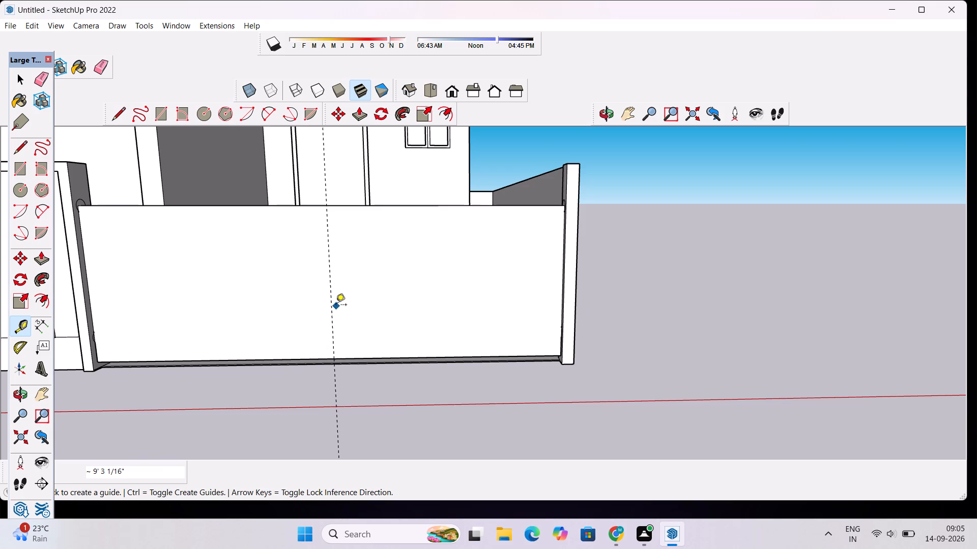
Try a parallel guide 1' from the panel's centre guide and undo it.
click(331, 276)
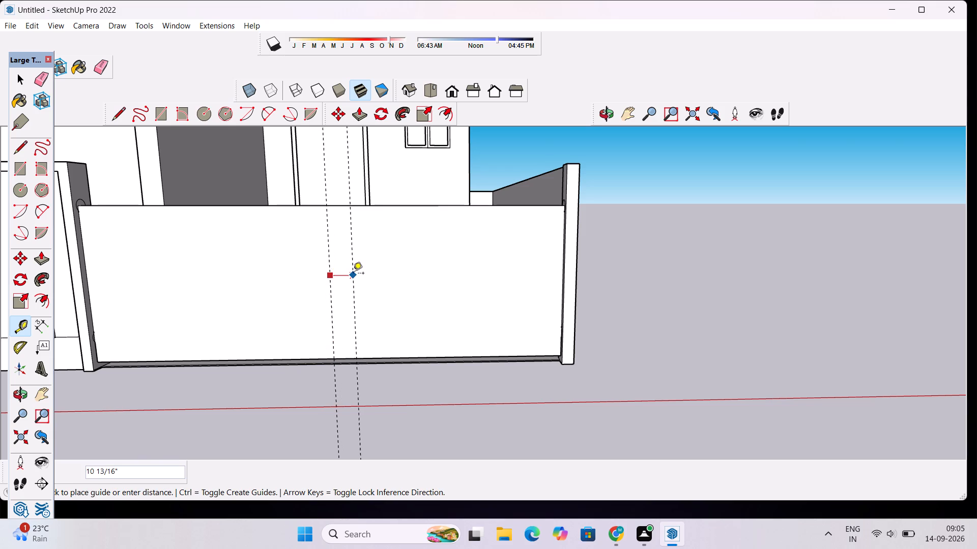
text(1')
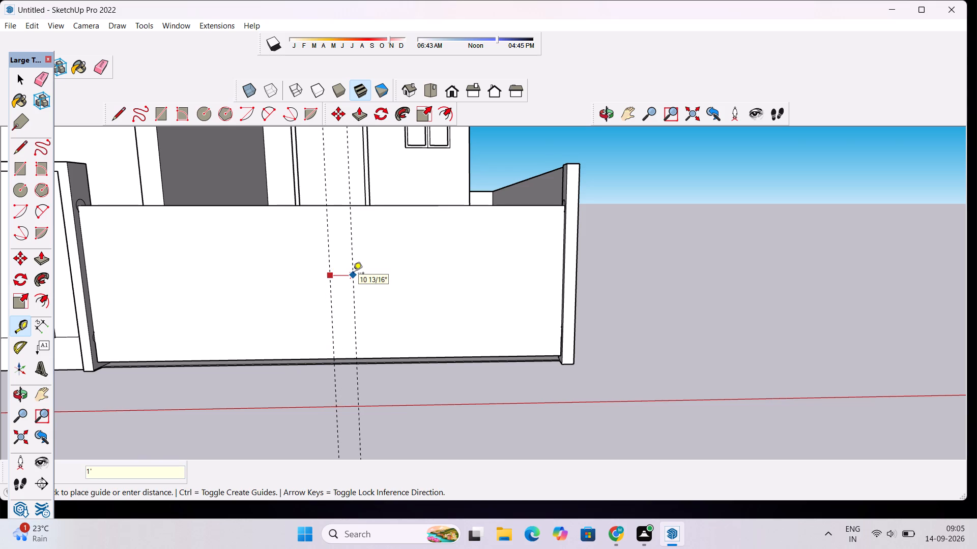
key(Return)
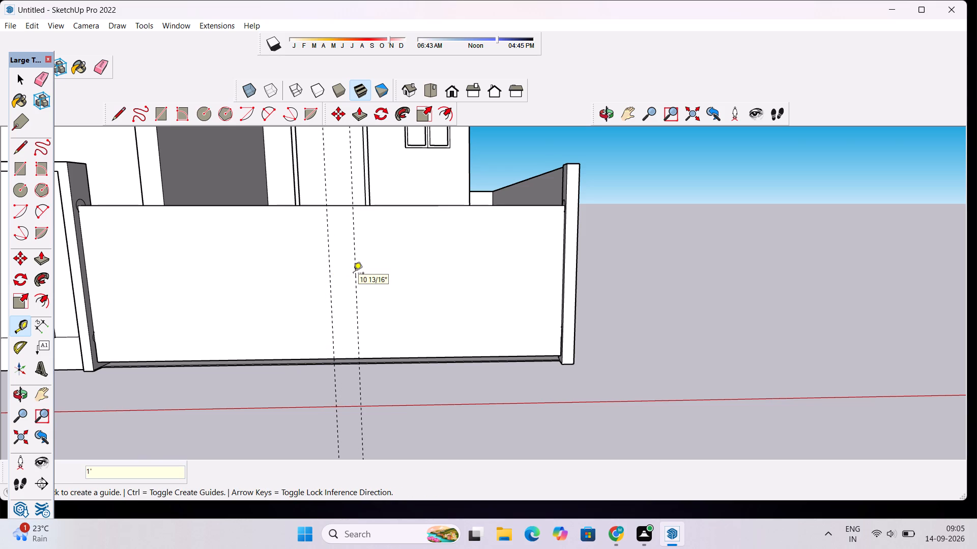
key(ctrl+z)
Place a parallel guide 9" from the panel's centre guide, on the side toward the end pillar.
click(331, 278)
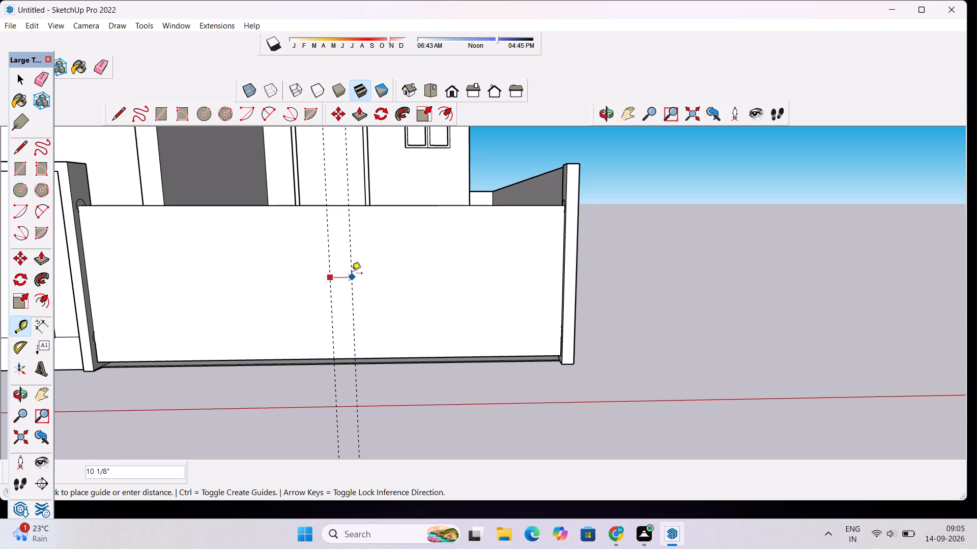
text(9")
key(Return)
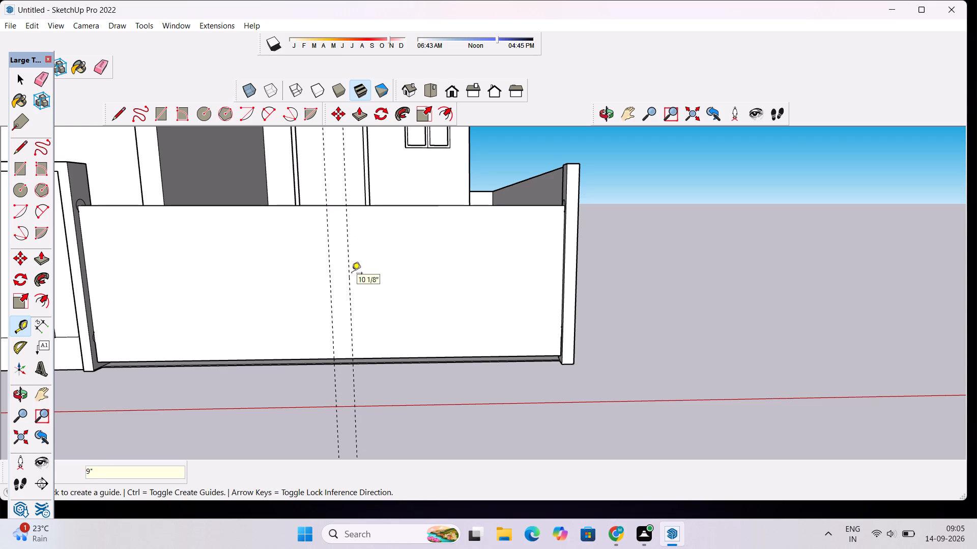
Draw two vertical lines along the guides on the panel's front face, from its top edge to its bottom edge.
key(l)
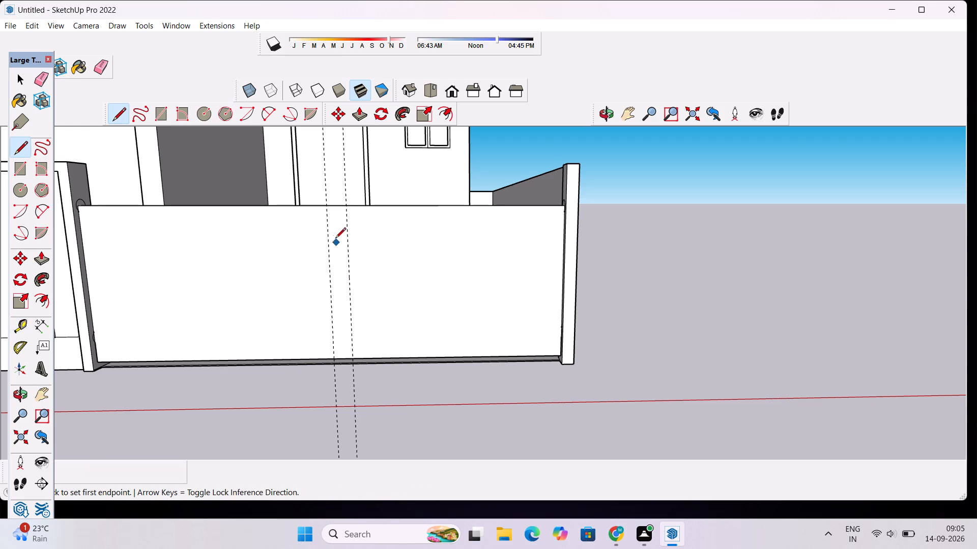
click(325, 207)
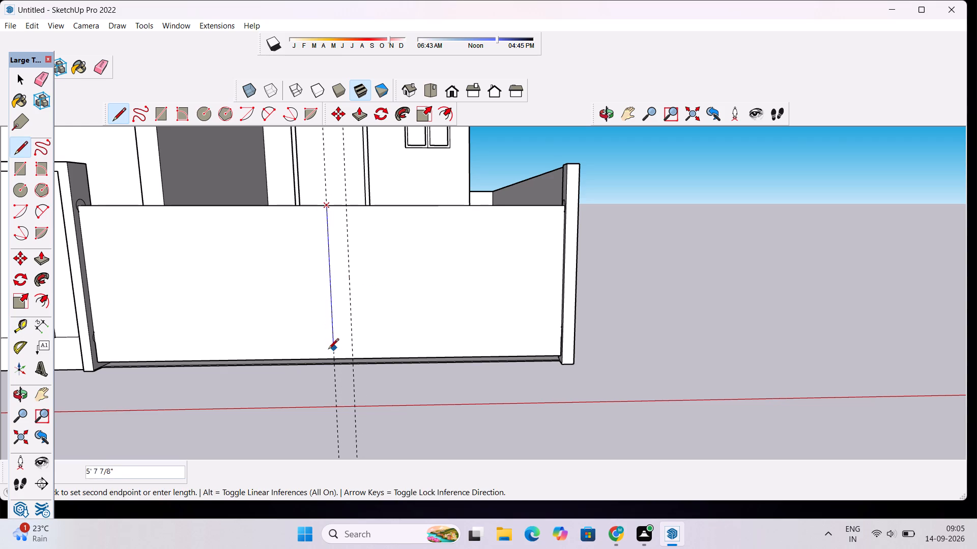
click(334, 360)
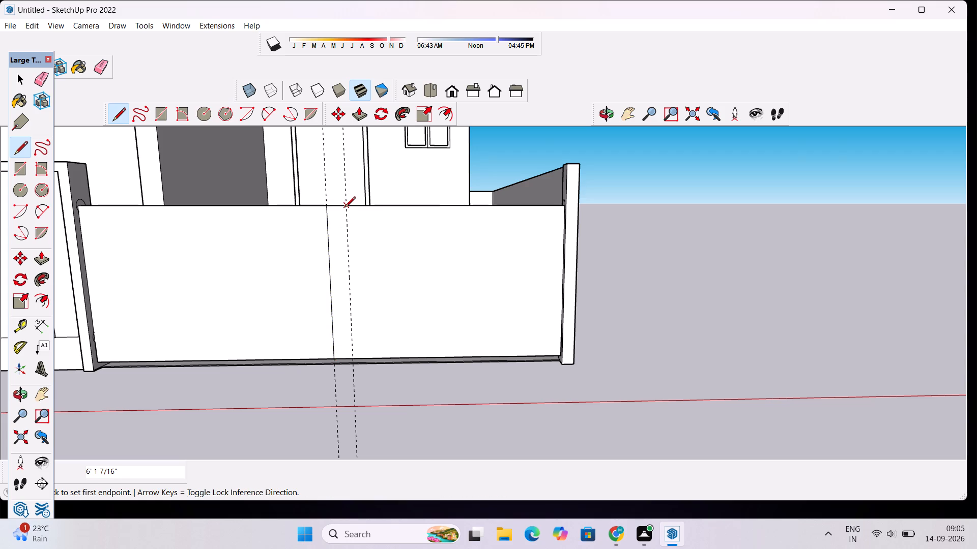
click(346, 208)
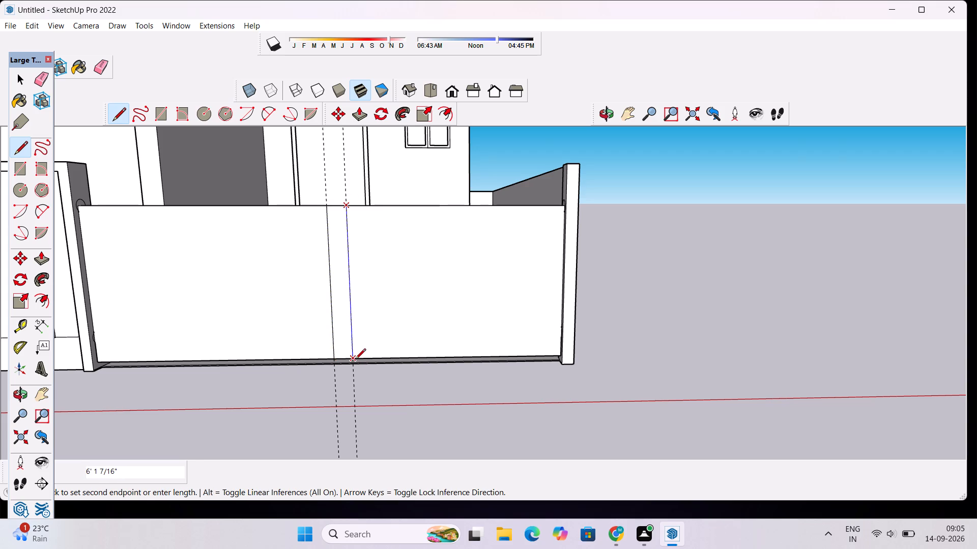
click(352, 360)
Continue the centre line 2" across the panel's top and about 6' 1 7/16" down its inner face to the bottom edge.
click(607, 112)
drag(595, 166, 572, 207)
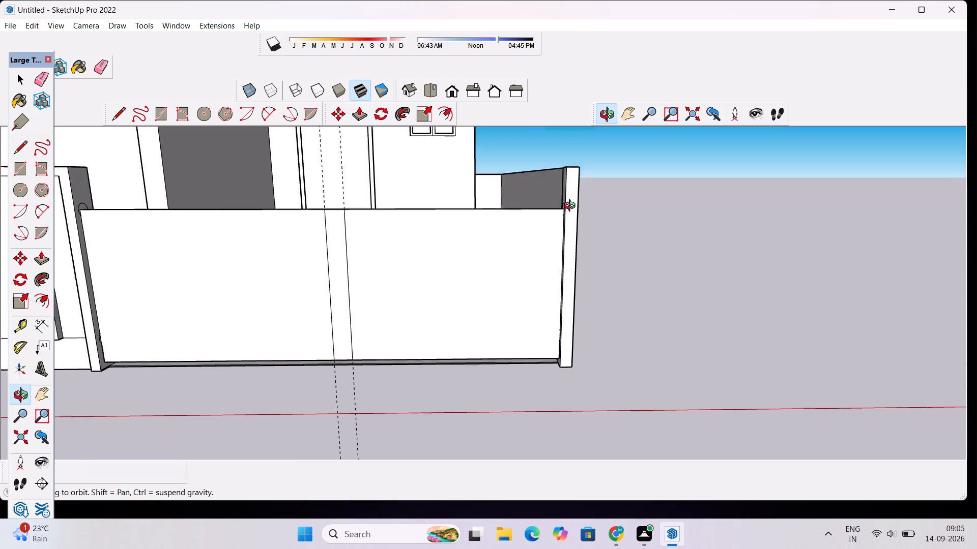
drag(572, 207, 234, 411)
drag(498, 268, 490, 256)
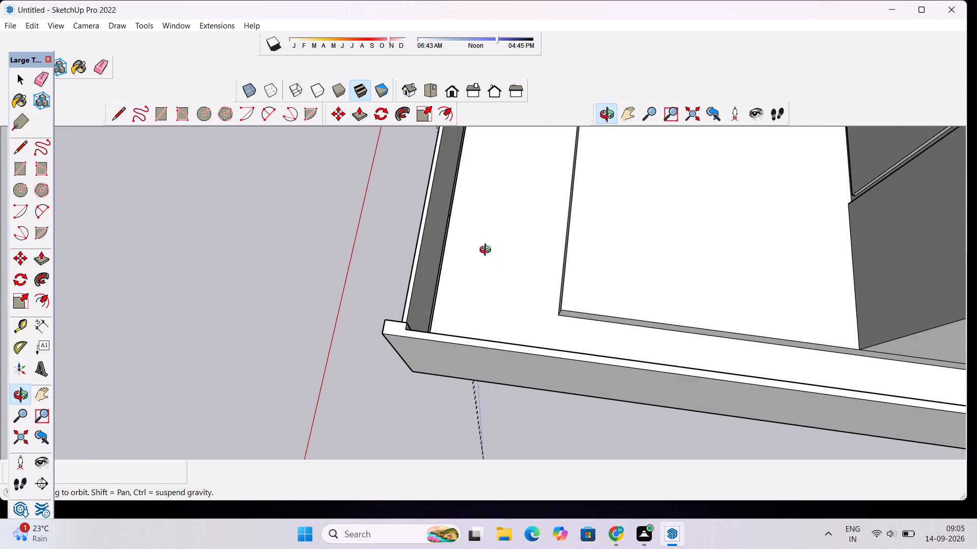
scroll(487, 251, down, 2)
shift+drag(474, 221, 474, 316)
scroll(453, 286, up, 7)
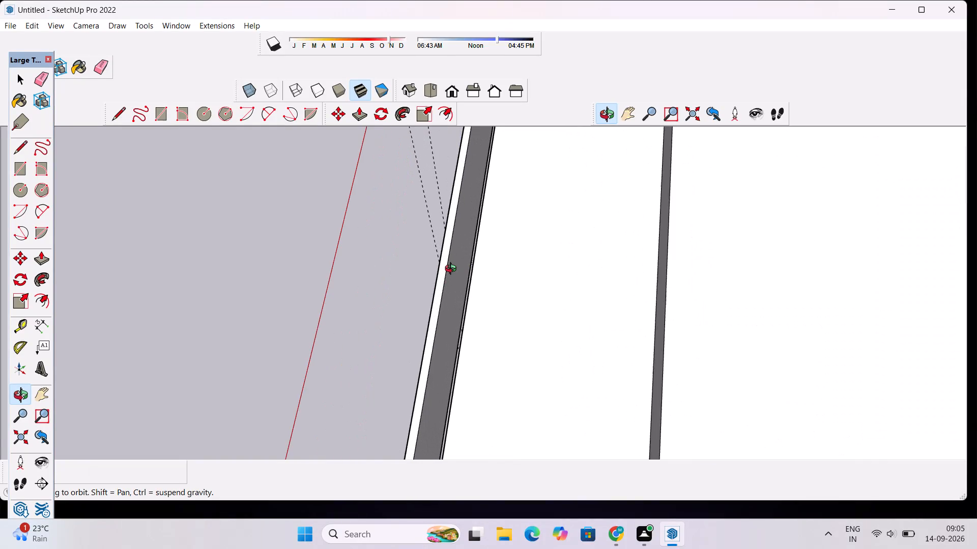
scroll(453, 270, up, 3)
key(l)
click(434, 259)
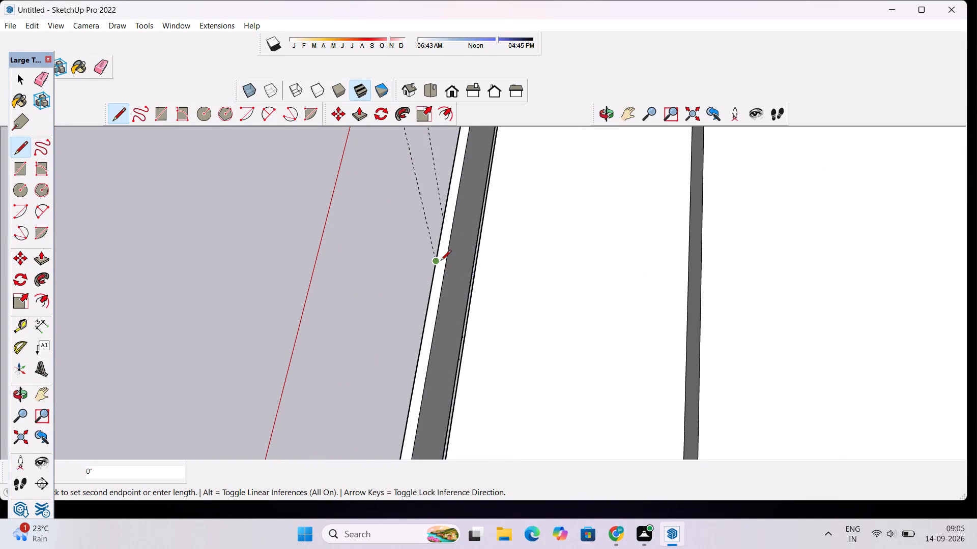
click(446, 260)
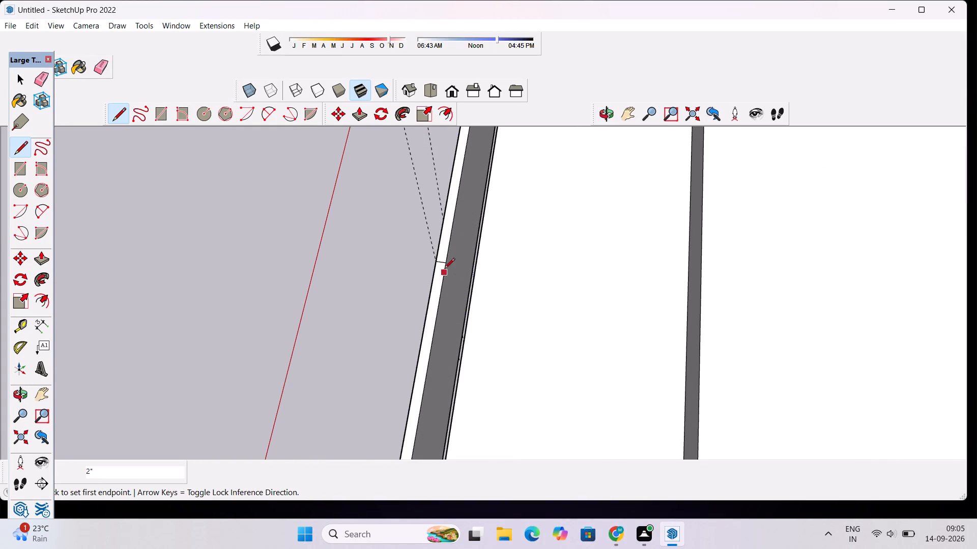
click(443, 264)
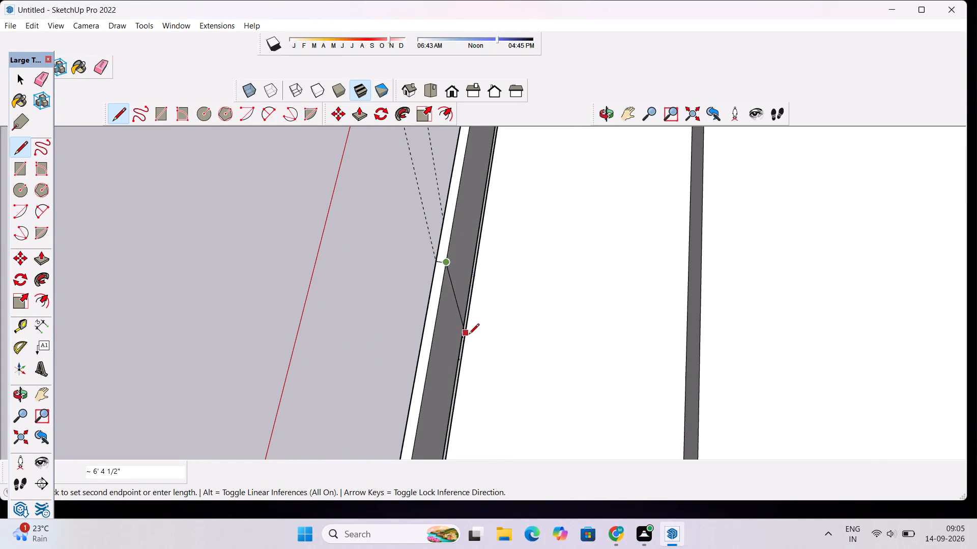
scroll(465, 345, up, 11)
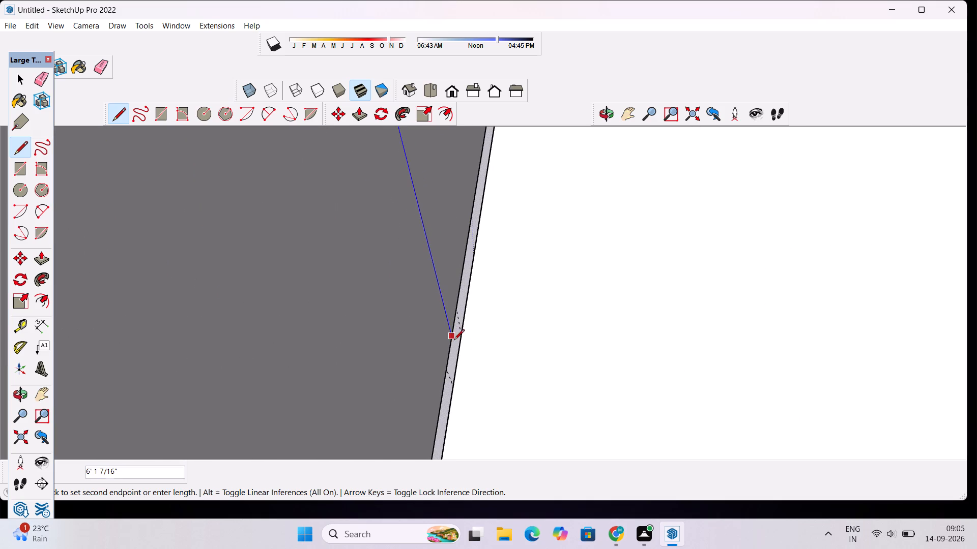
click(453, 338)
Continue the second line 2" across the panel's top and about 6' 1 7/16" down its inner face to the bottom edge.
scroll(453, 338, down, 13)
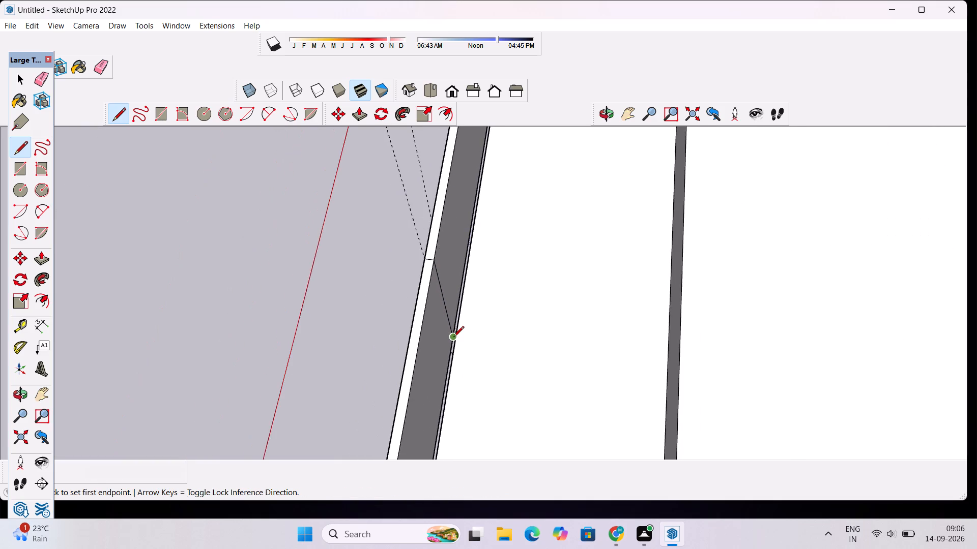
scroll(453, 338, down, 6)
scroll(431, 278, up, 10)
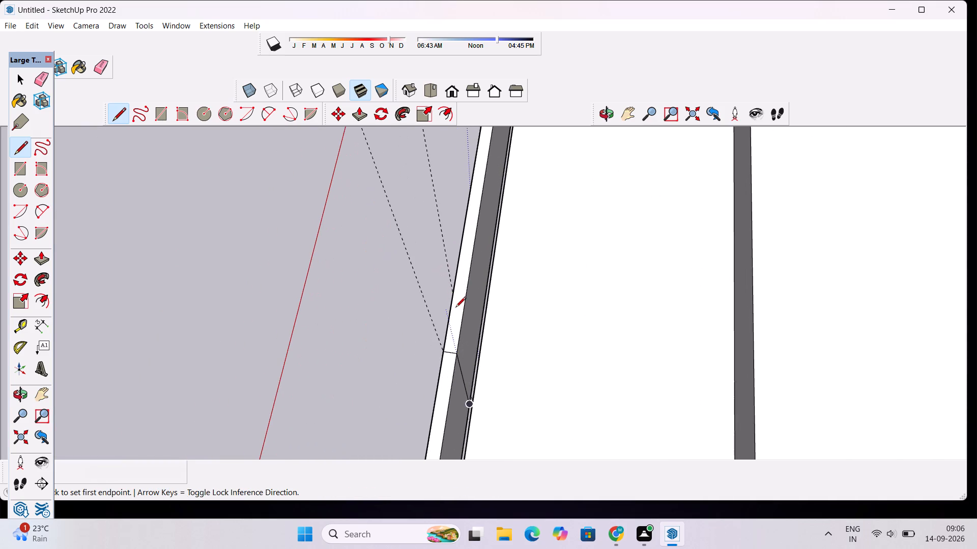
click(450, 293)
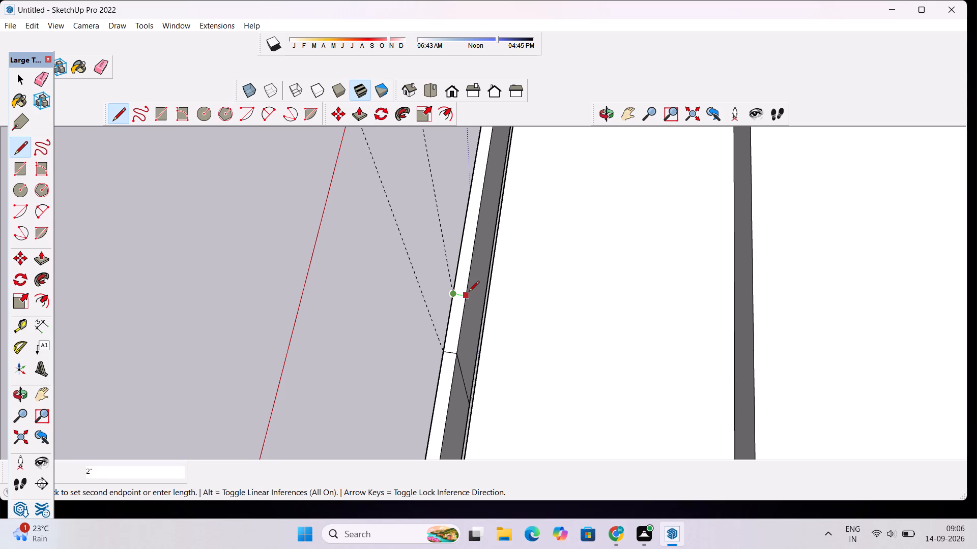
click(469, 292)
click(465, 298)
scroll(497, 363, up, 7)
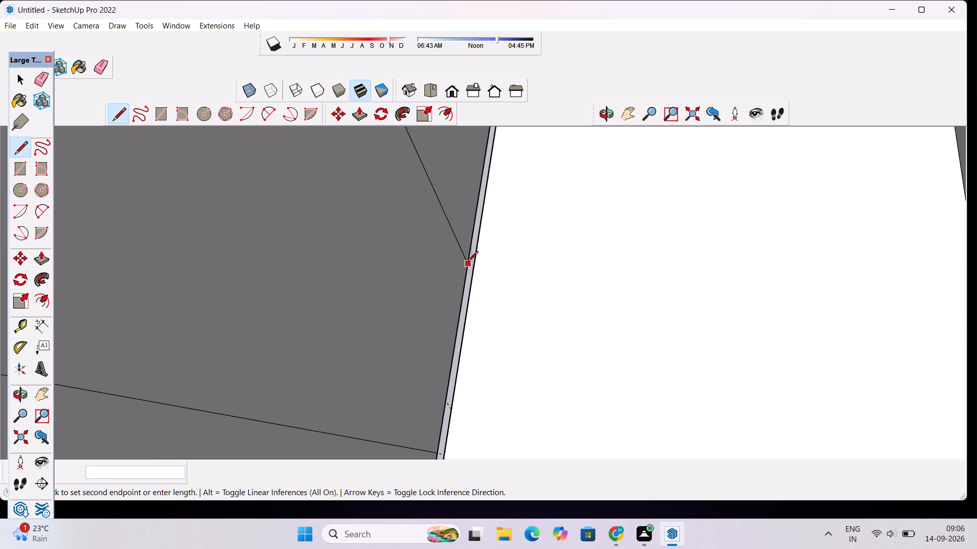
scroll(478, 211, down, 8)
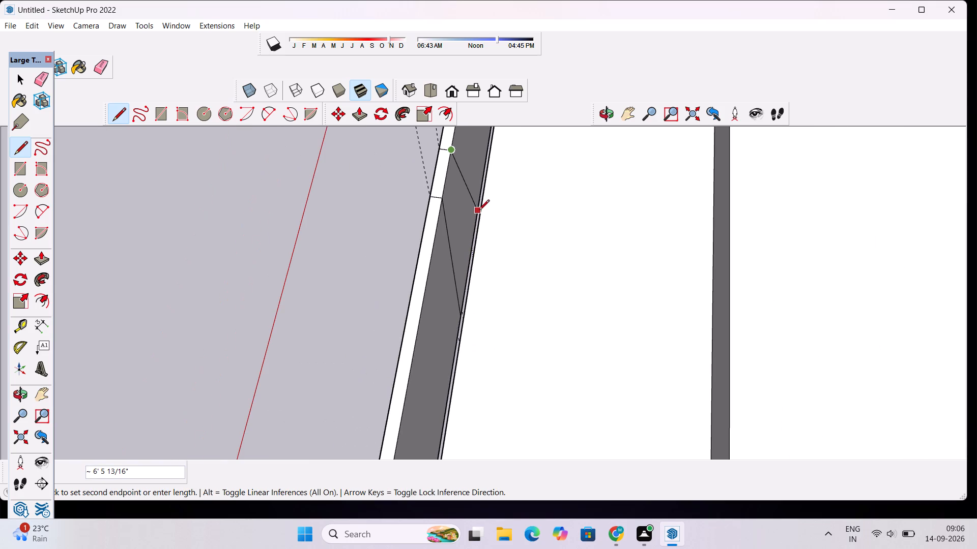
scroll(467, 271, up, 5)
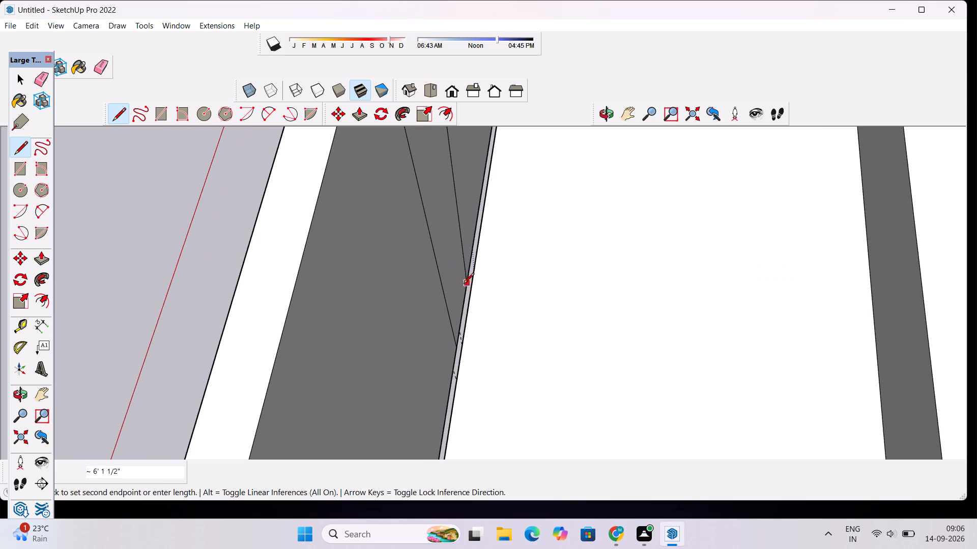
scroll(464, 300, up, 9)
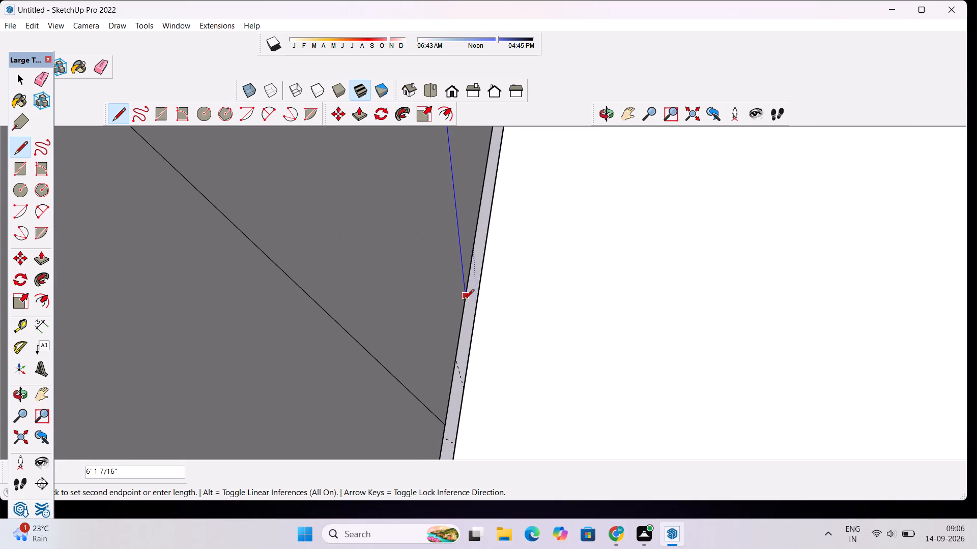
click(464, 300)
key(space)
Erase both vertical guides from the boundary panel.
scroll(463, 299, down, 2)
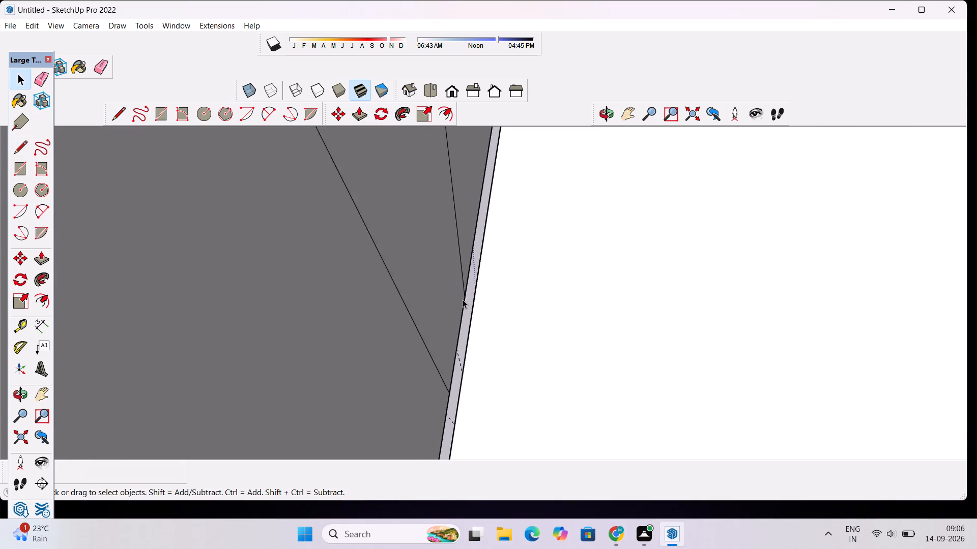
scroll(463, 299, down, 13)
click(604, 113)
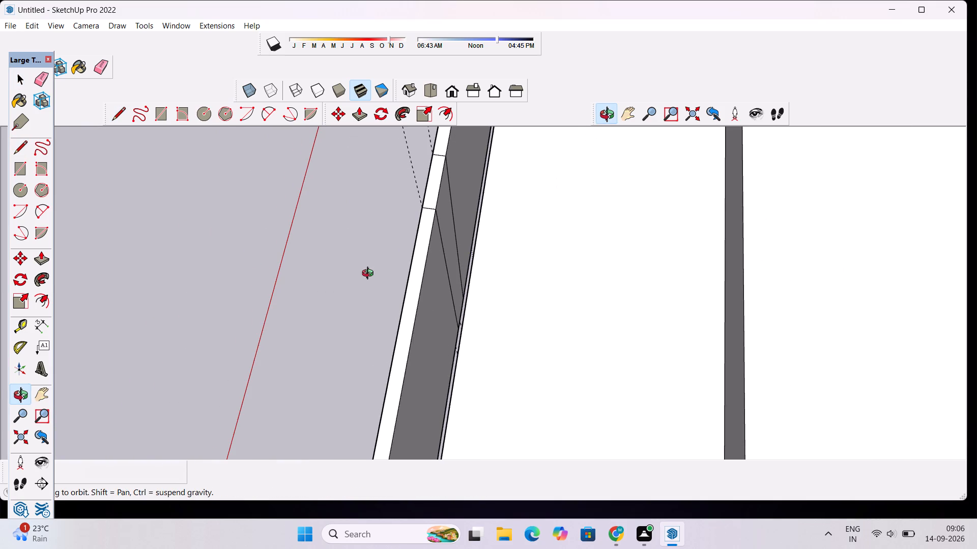
drag(363, 277, 597, 164)
scroll(567, 241, down, 10)
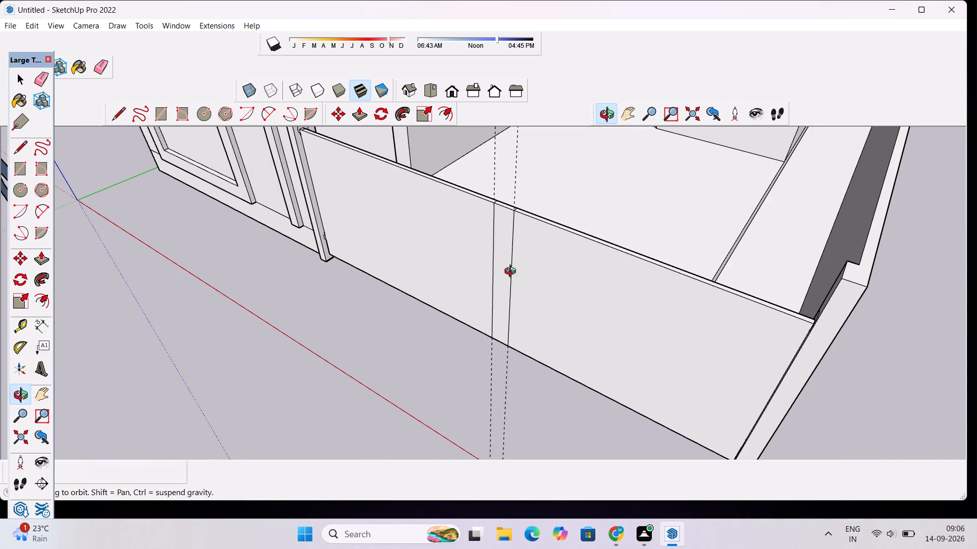
drag(454, 281, 506, 238)
scroll(553, 217, down, 5)
drag(546, 306, 557, 273)
key(e)
drag(534, 388, 521, 381)
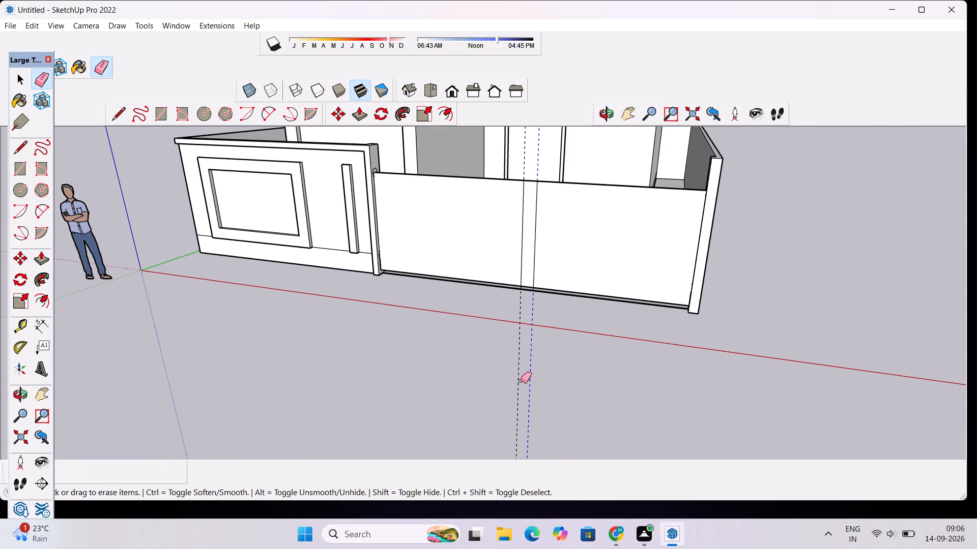
drag(521, 381, 516, 376)
Examine the boundary panel with its central strip from several angles and within the whole front elevation.
scroll(521, 361, down, 6)
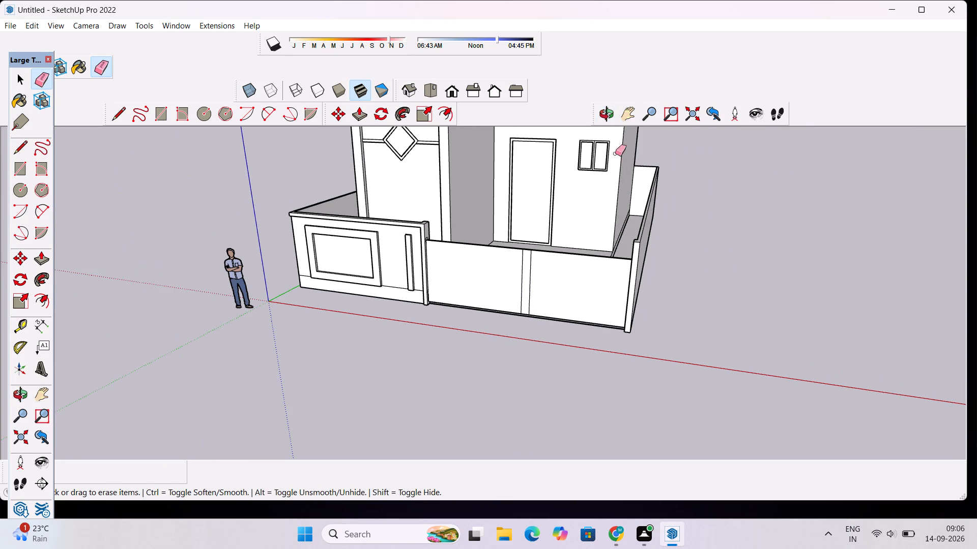
click(605, 116)
drag(511, 322, 670, 300)
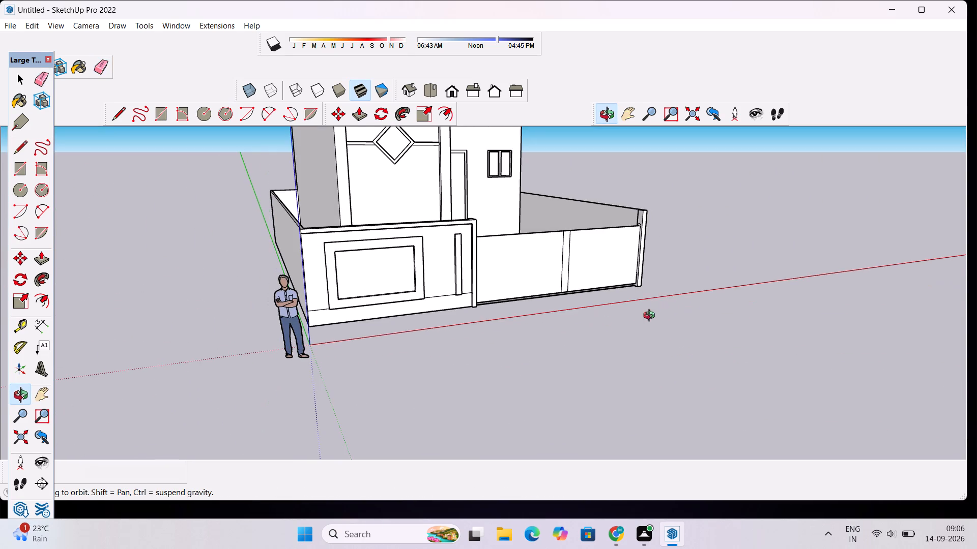
drag(649, 317, 556, 294)
scroll(555, 293, down, 3)
shift+drag(537, 291, 456, 331)
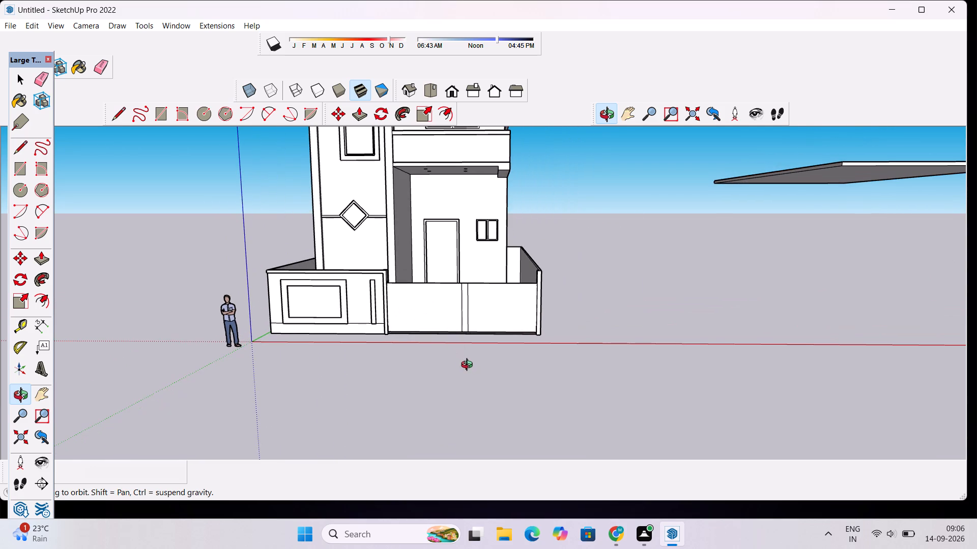
scroll(454, 420, up, 5)
scroll(388, 376, up, 6)
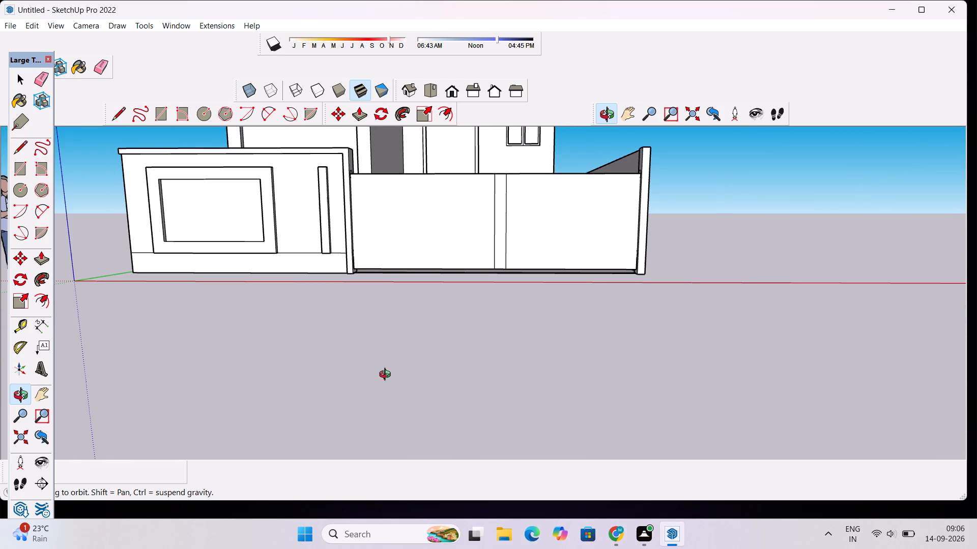
Draw a rectangle about 1' 7 1/2" wide and 4' 1 5/8" high against the boundary panel's edge beside the framed wall.
key(r)
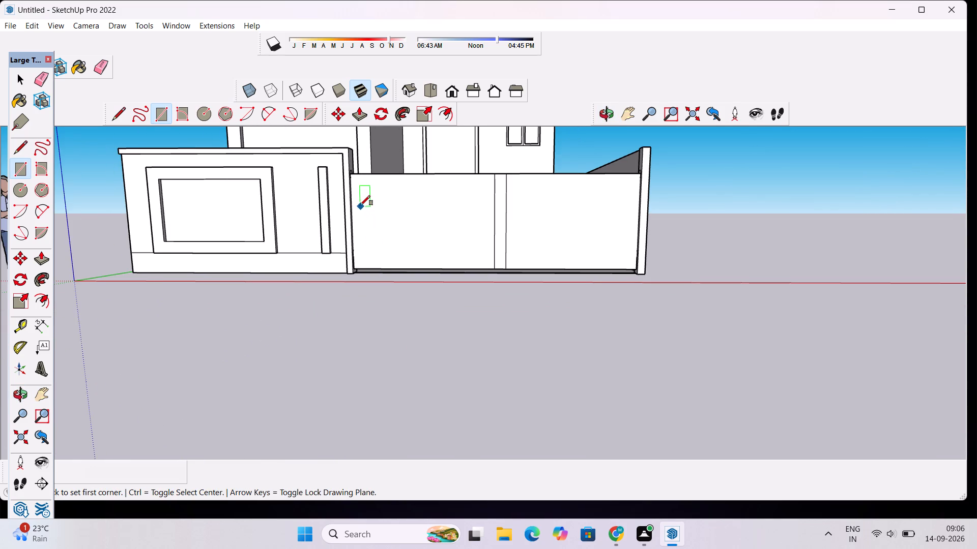
scroll(354, 194, up, 15)
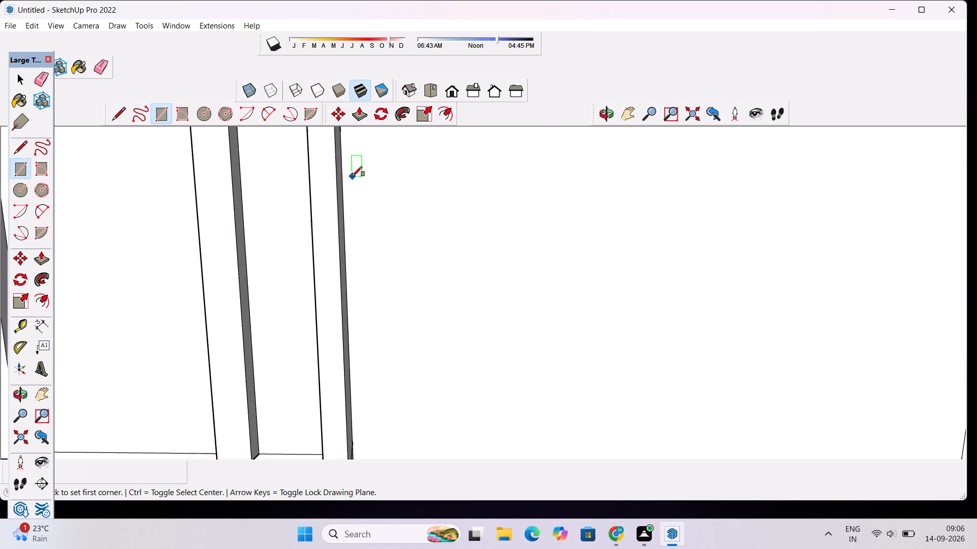
click(346, 187)
scroll(376, 227, down, 5)
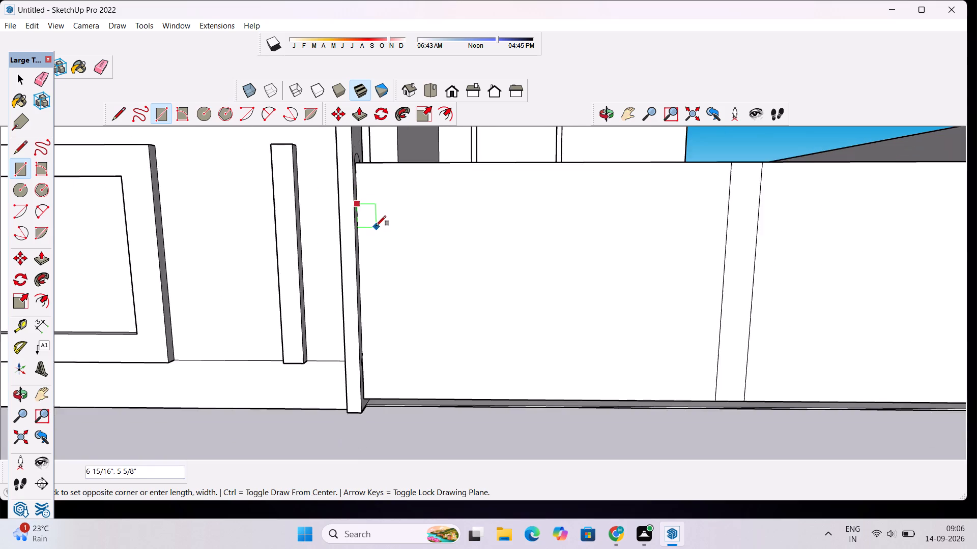
scroll(376, 226, down, 5)
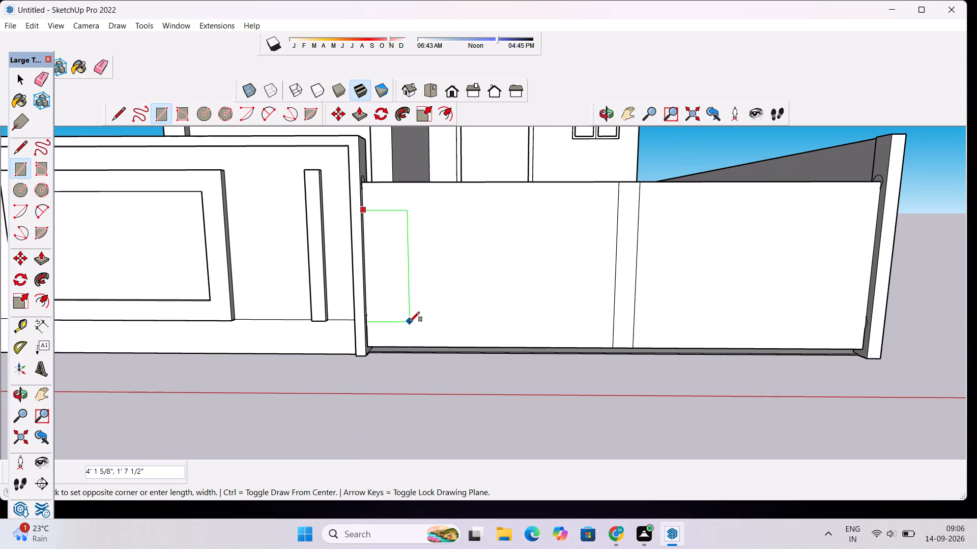
click(410, 322)
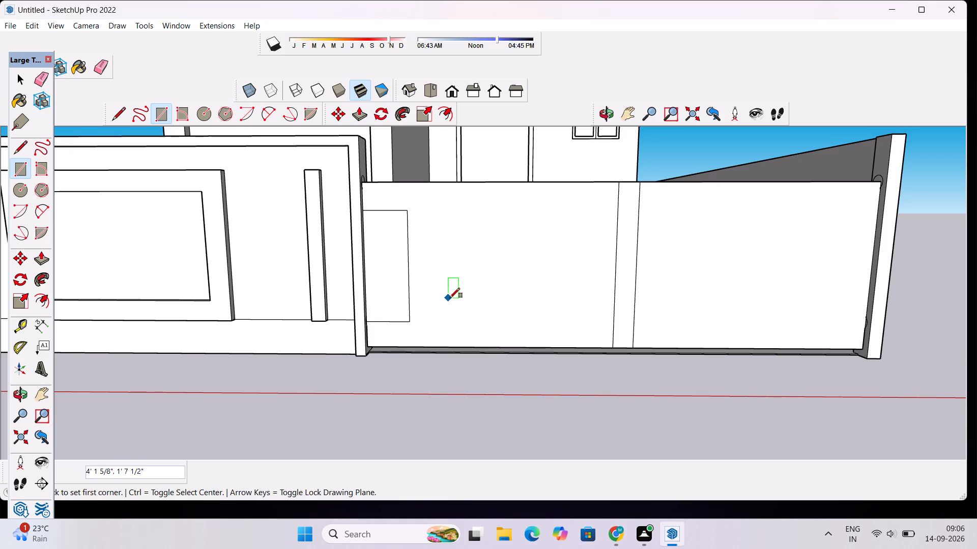
Copy the rectangle about 16' 10 11/16" along the boundary panel, flush against its opposite edge at the same height.
key(space)
double_click(403, 290)
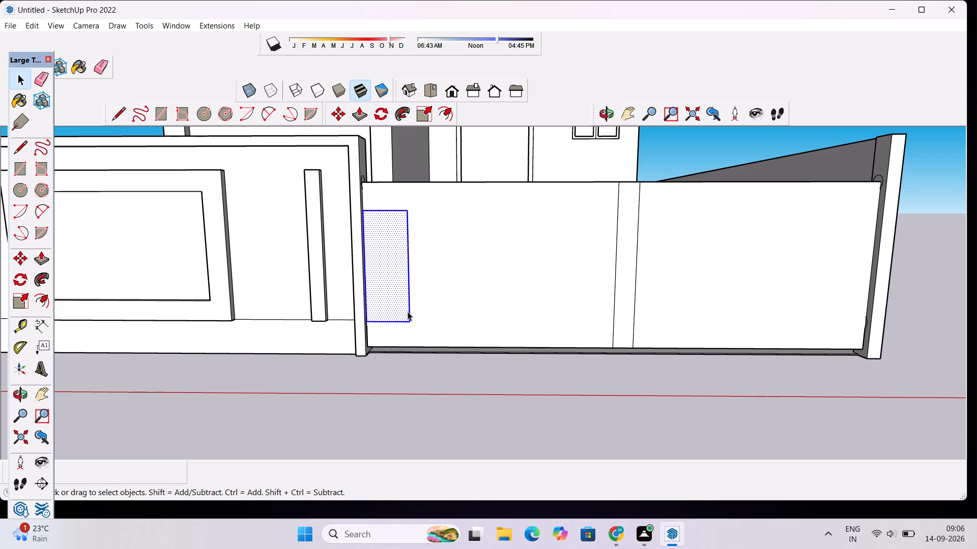
key(m)
click(411, 322)
scroll(456, 320, down, 5)
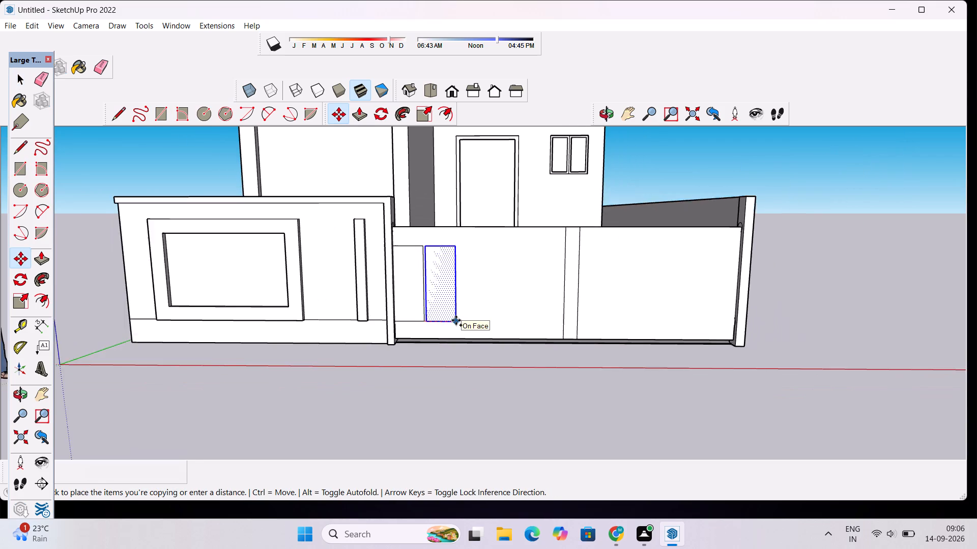
scroll(572, 318, up, 4)
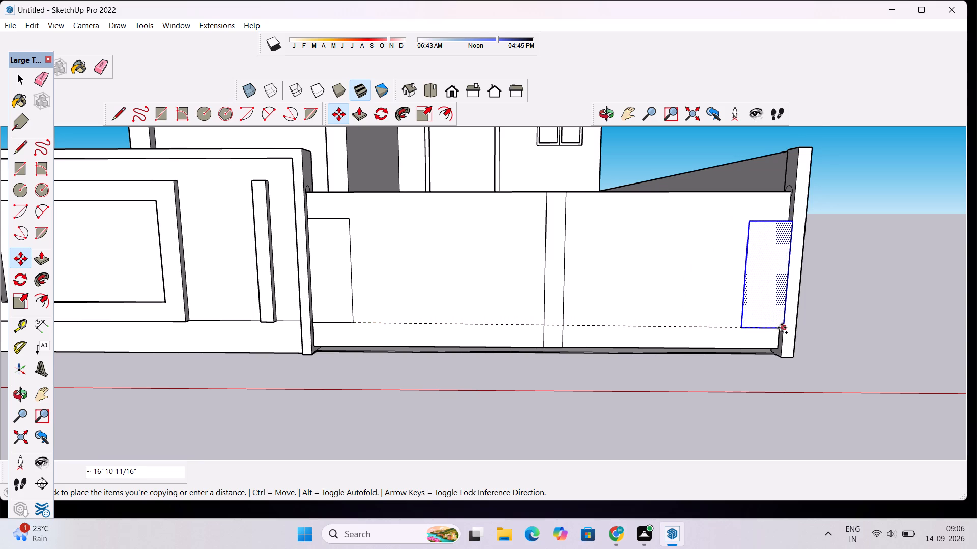
scroll(782, 328, up, 19)
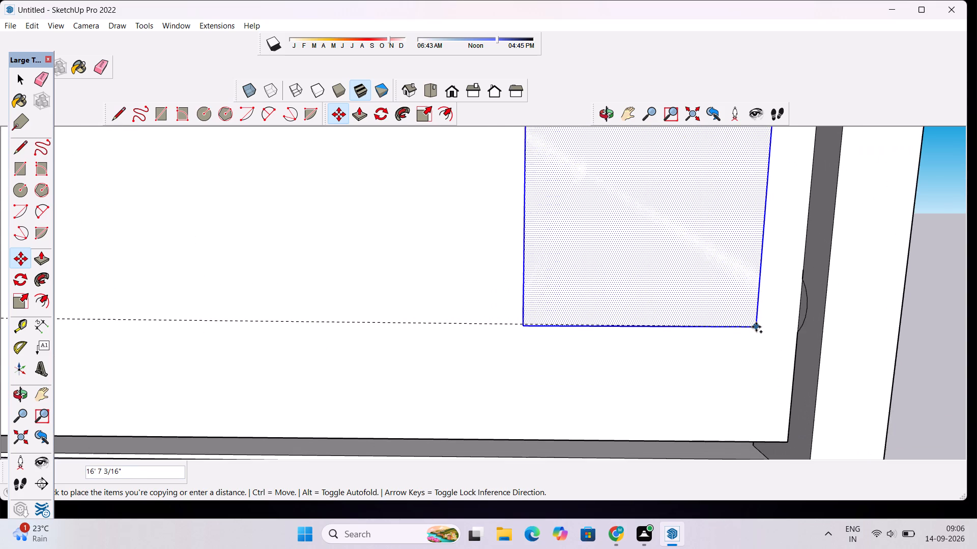
click(801, 314)
scroll(547, 325, down, 10)
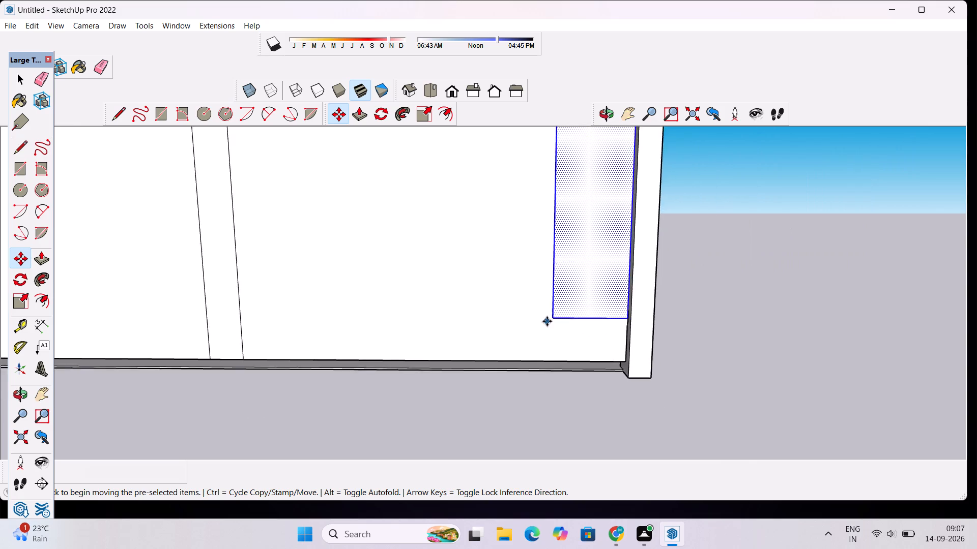
scroll(547, 321, down, 19)
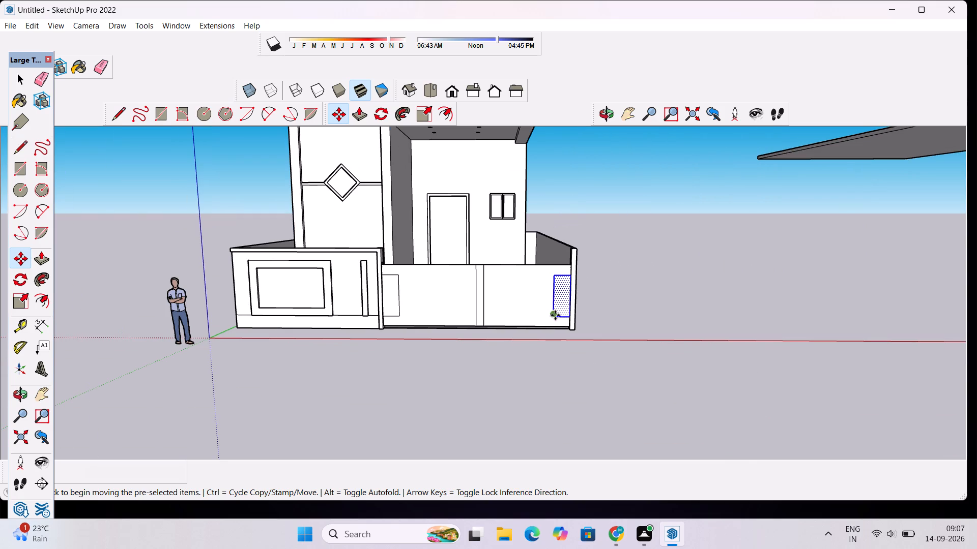
scroll(497, 307, up, 4)
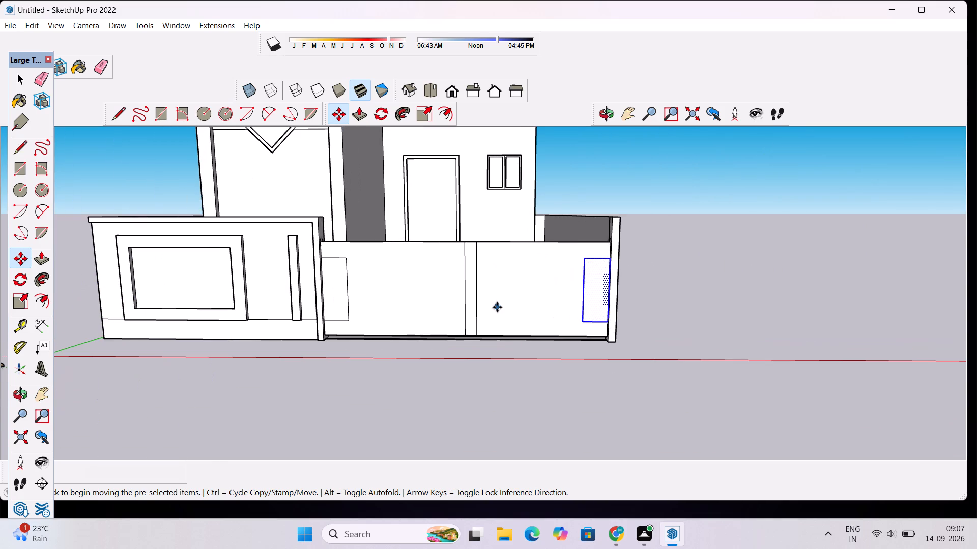
key(space)
Place vertical guides 1.5' outward from both edges of the panel's central strip.
key(t)
scroll(459, 311, up, 2)
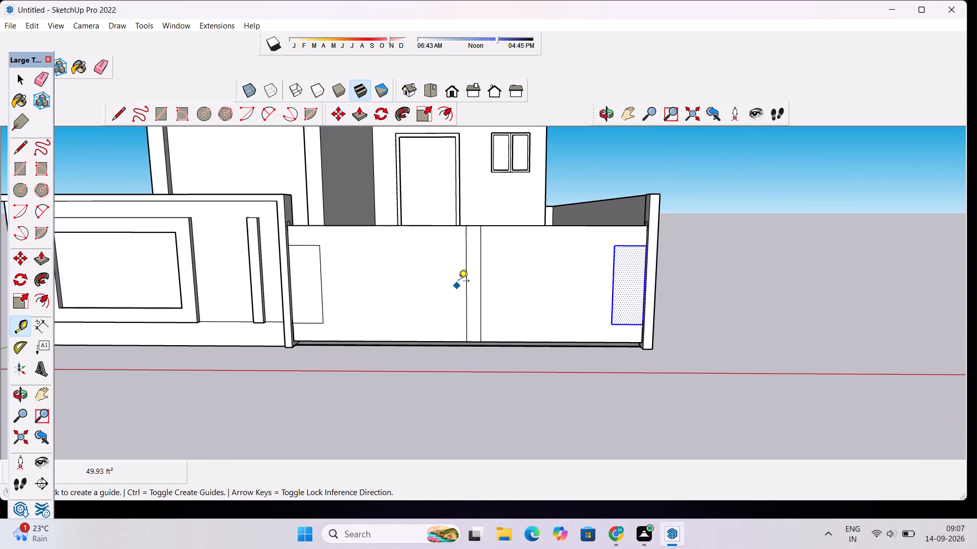
click(467, 267)
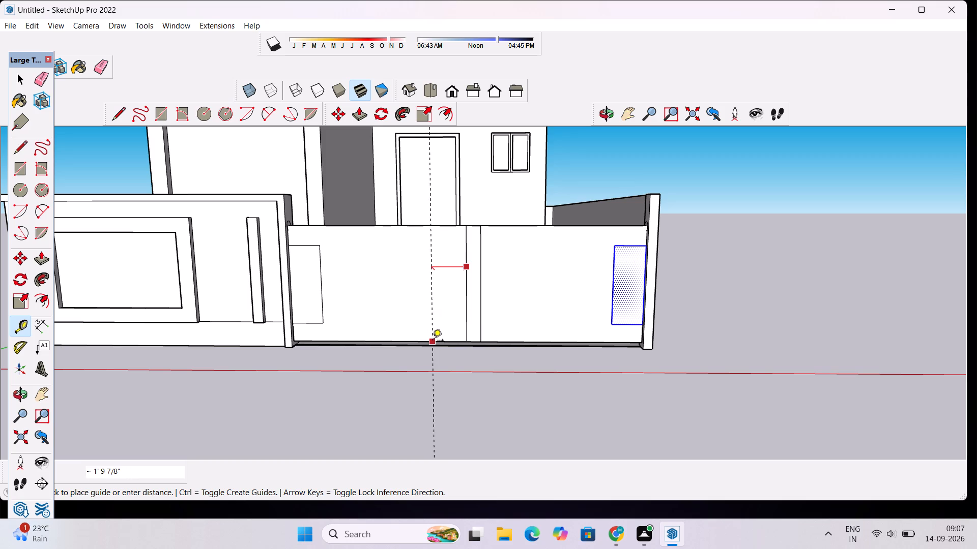
text(1.5')
key(Return)
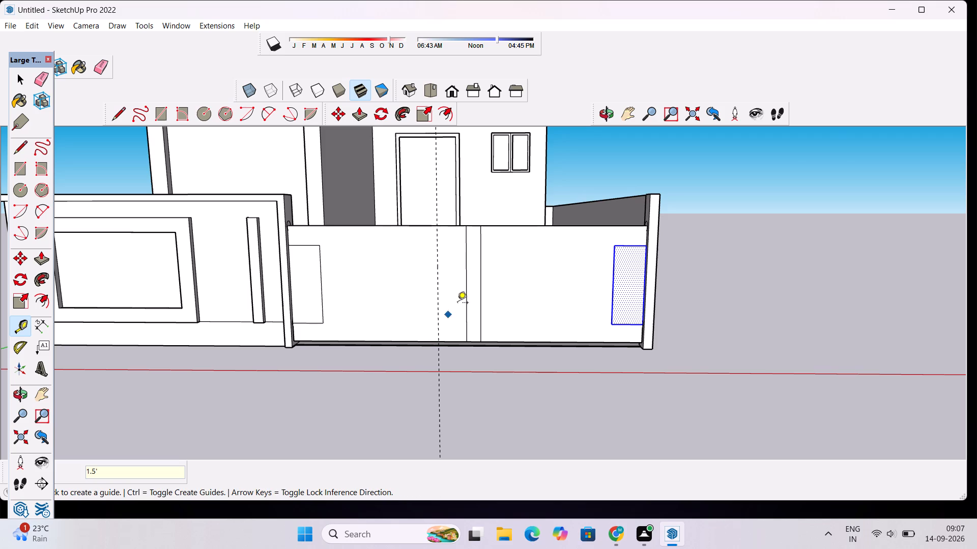
click(484, 257)
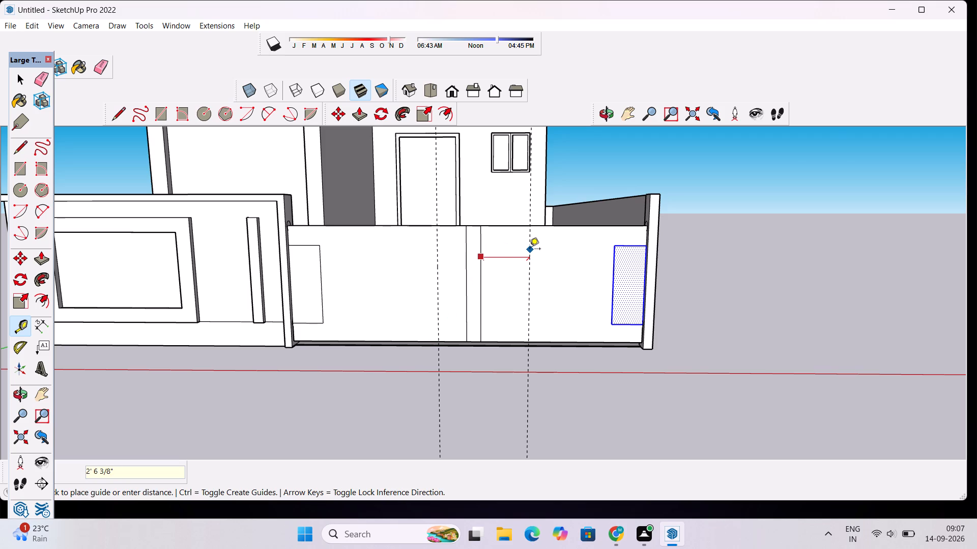
text(1.5')
key(Return)
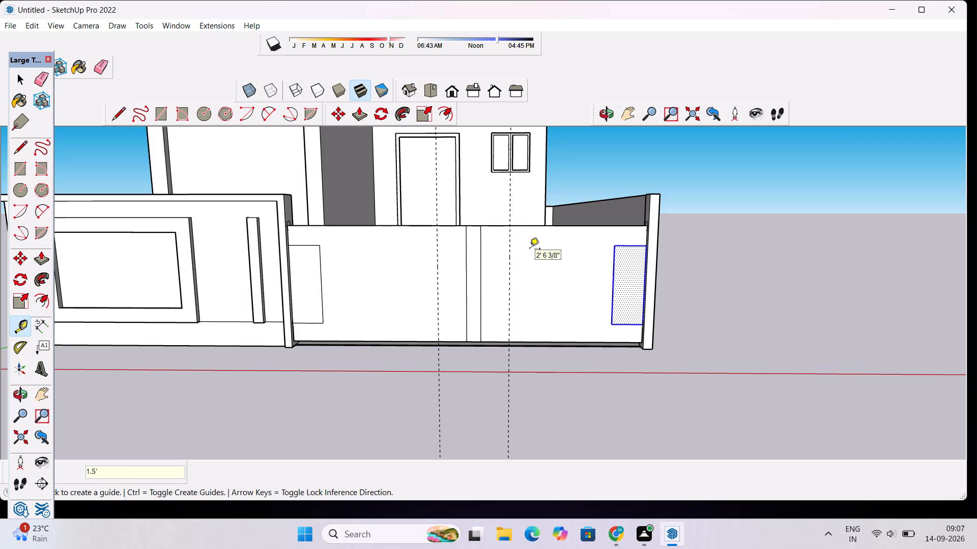
Draw vertical lines 6' 1 7/16" long down the panel's front face along both guides.
key(l)
click(435, 227)
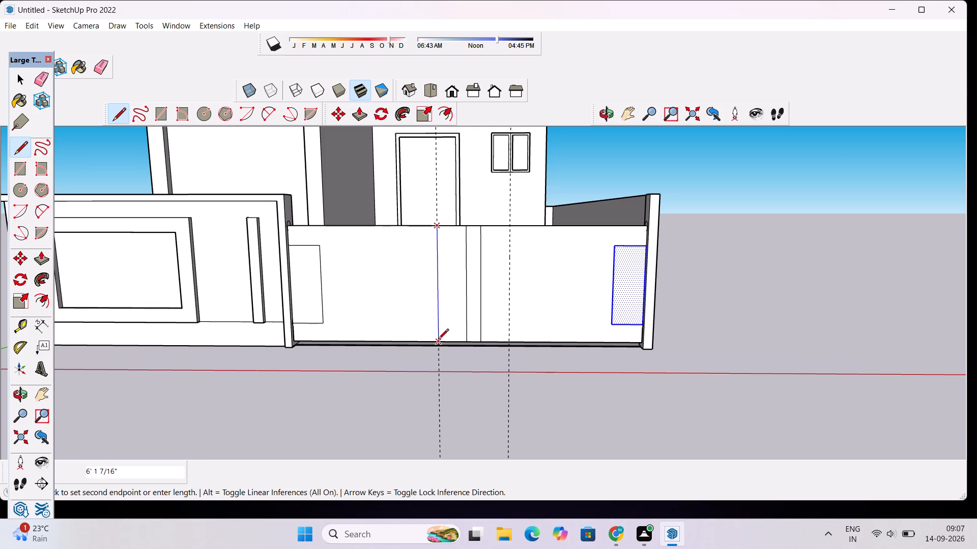
click(438, 340)
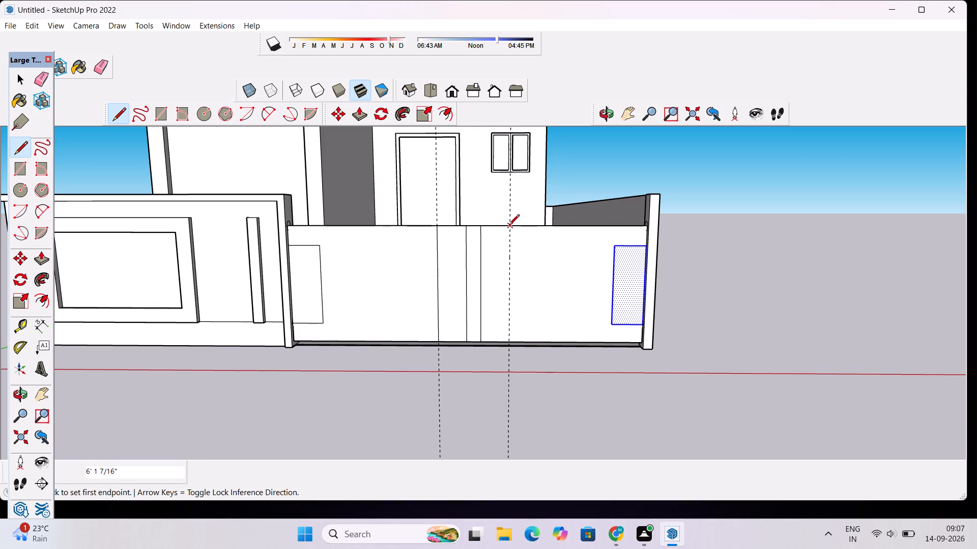
click(509, 226)
click(506, 344)
Continue the new line nearest the framed wall across the panel's top to its inner edge.
click(606, 112)
drag(619, 247, 348, 445)
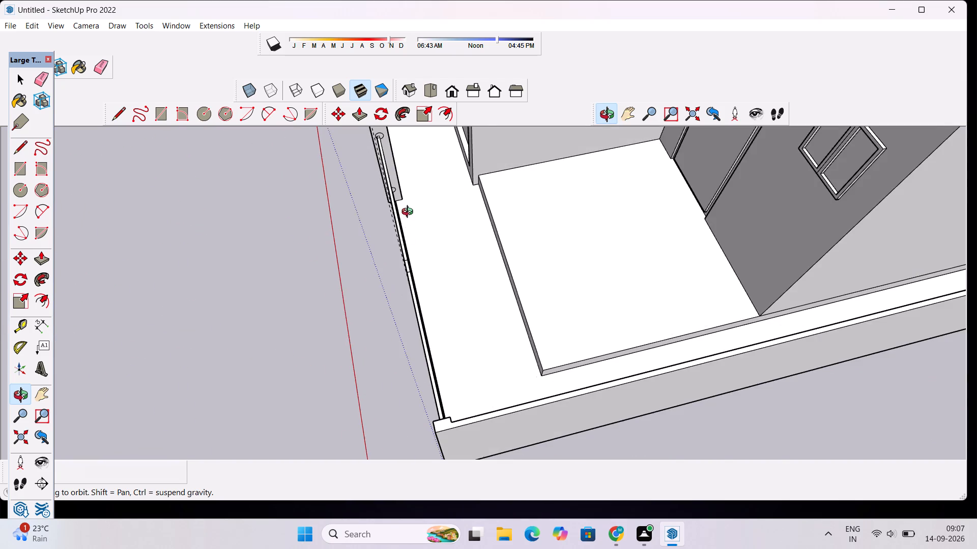
scroll(410, 212, up, 11)
key(l)
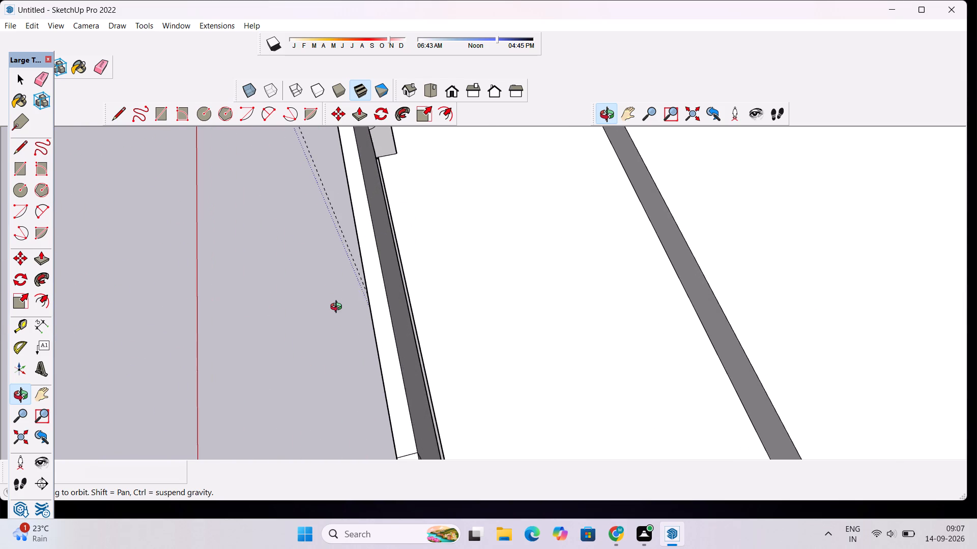
scroll(338, 308, up, 2)
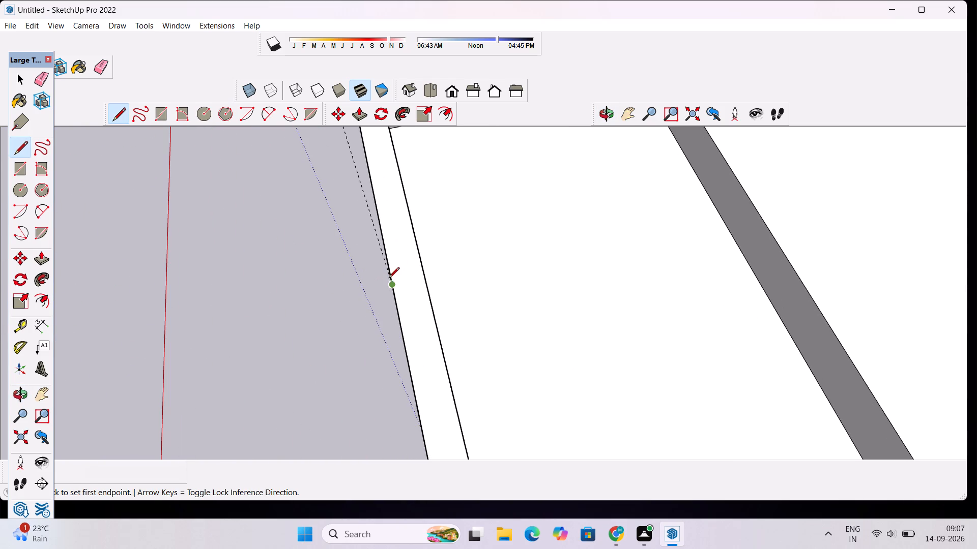
scroll(388, 297, up, 5)
scroll(388, 293, down, 5)
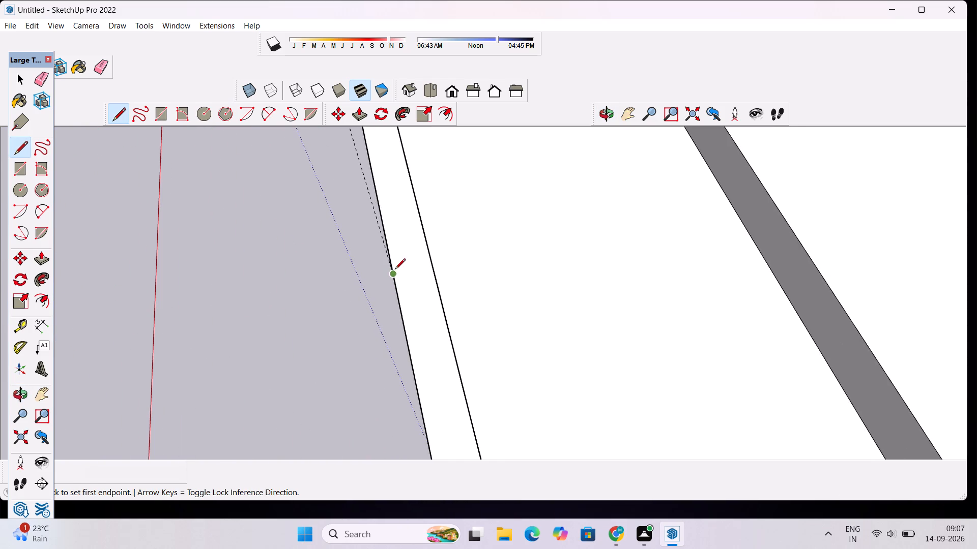
click(602, 120)
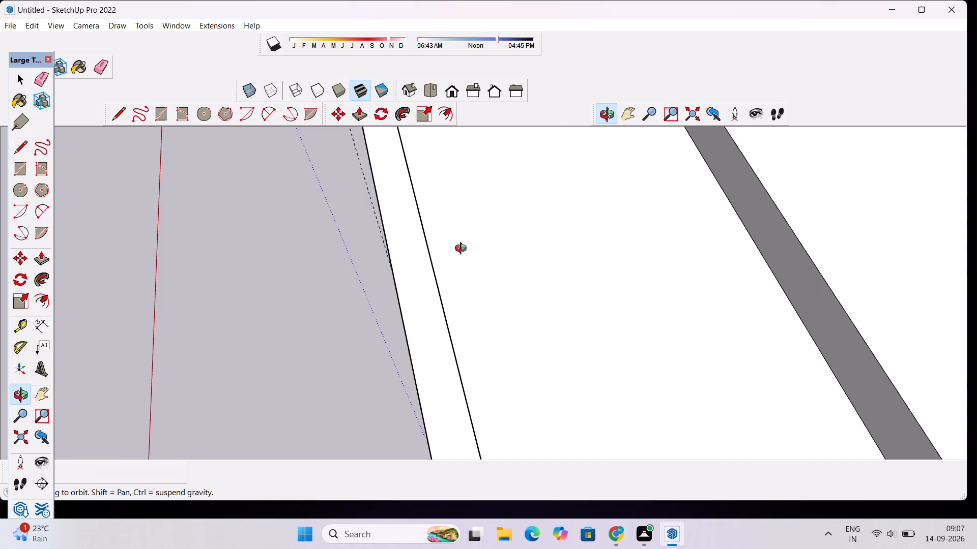
drag(463, 250, 488, 225)
shift+drag(487, 220, 482, 277)
key(l)
scroll(462, 226, up, 1)
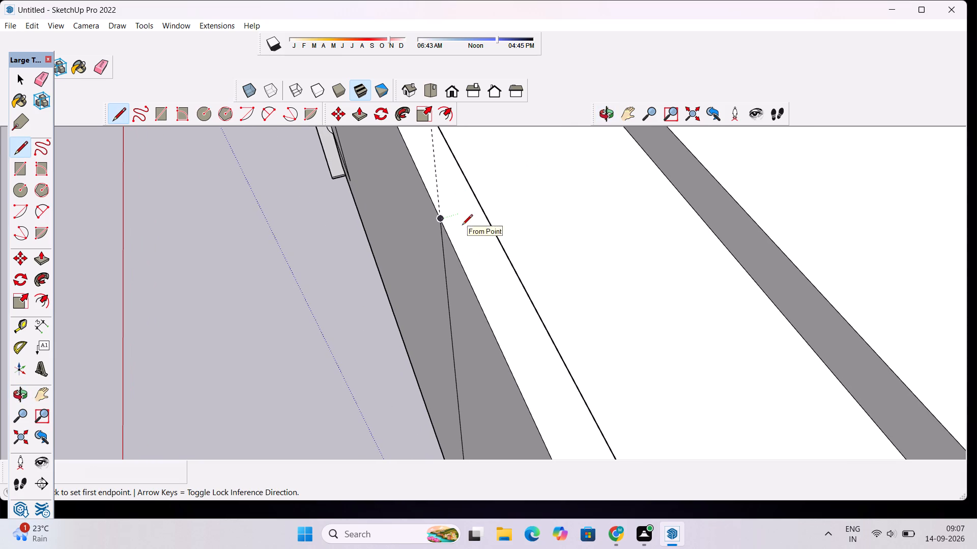
click(439, 221)
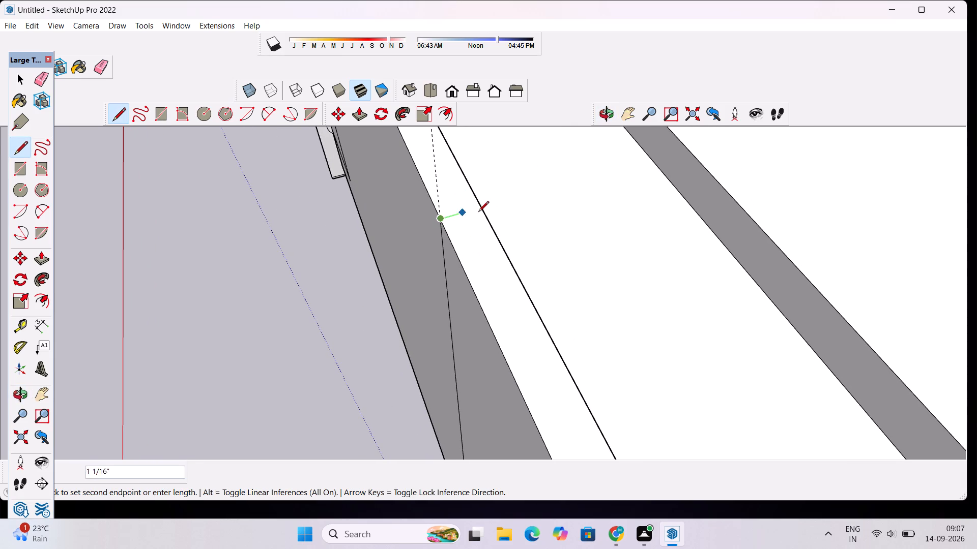
click(484, 208)
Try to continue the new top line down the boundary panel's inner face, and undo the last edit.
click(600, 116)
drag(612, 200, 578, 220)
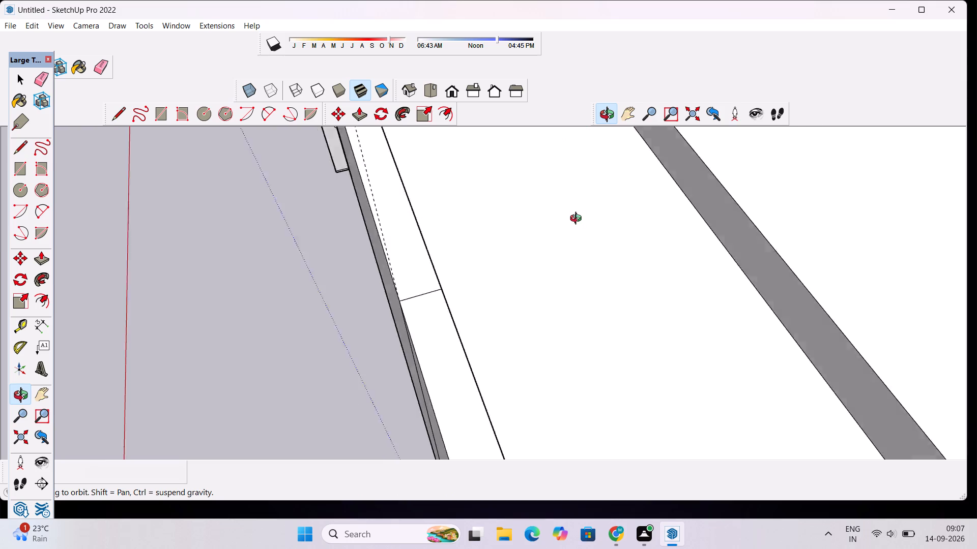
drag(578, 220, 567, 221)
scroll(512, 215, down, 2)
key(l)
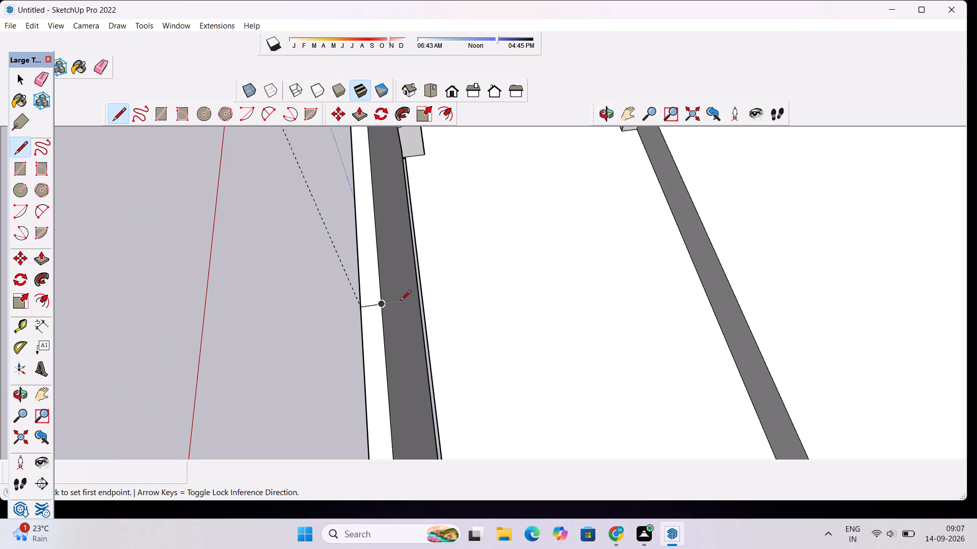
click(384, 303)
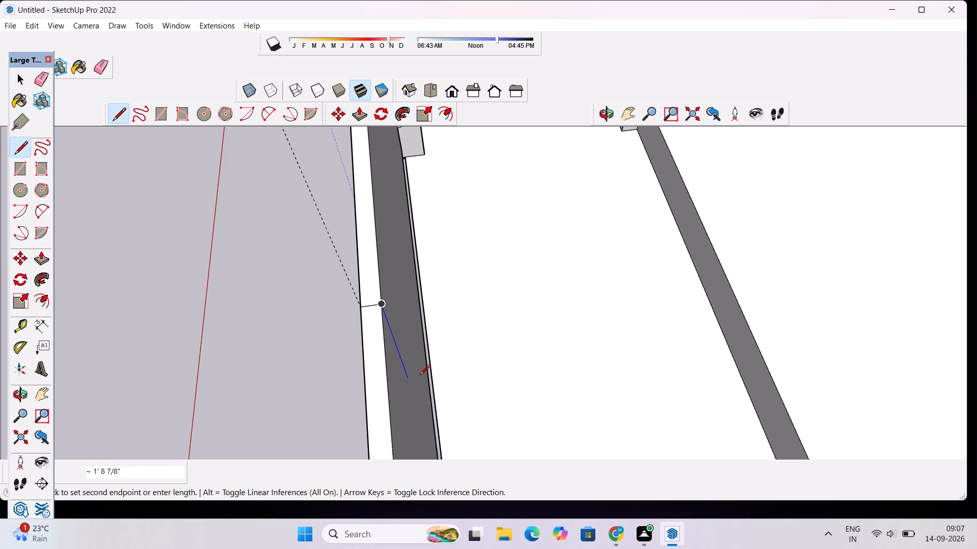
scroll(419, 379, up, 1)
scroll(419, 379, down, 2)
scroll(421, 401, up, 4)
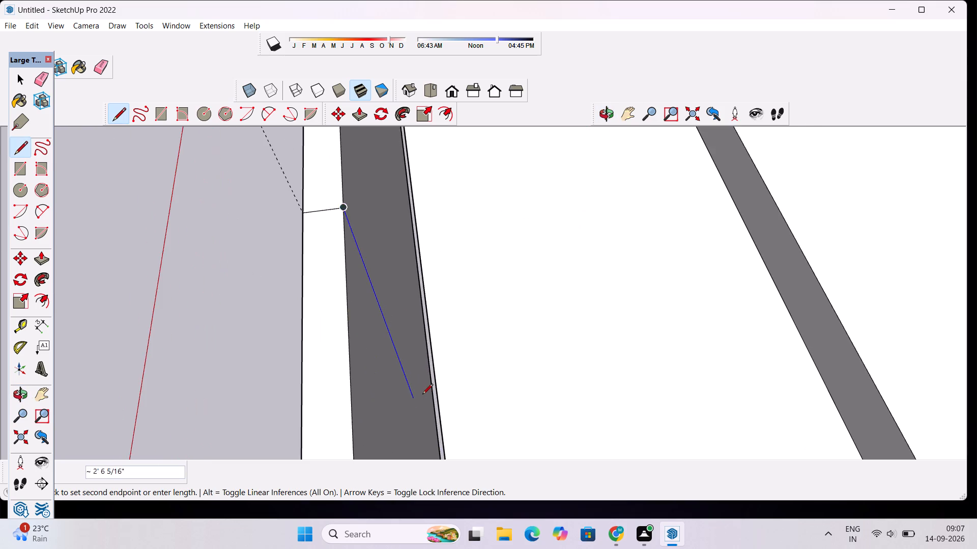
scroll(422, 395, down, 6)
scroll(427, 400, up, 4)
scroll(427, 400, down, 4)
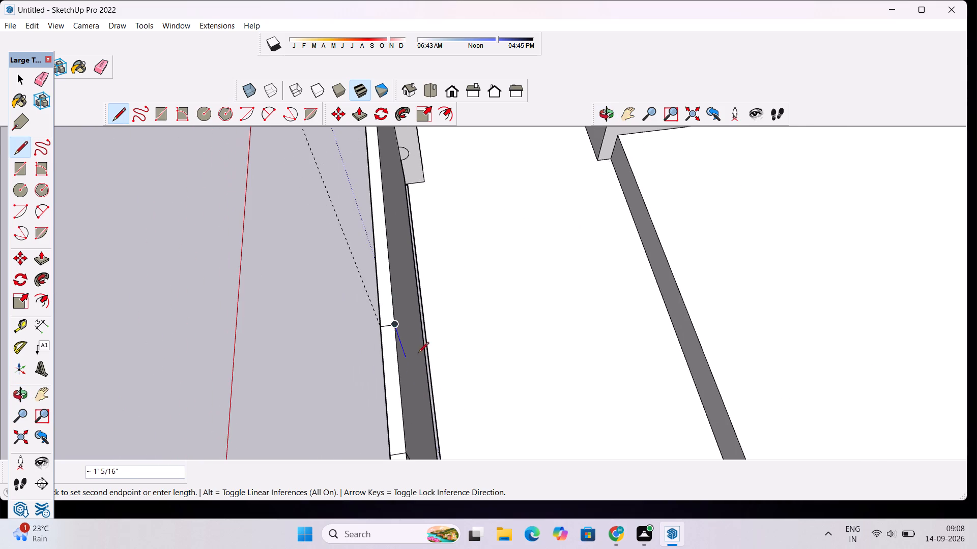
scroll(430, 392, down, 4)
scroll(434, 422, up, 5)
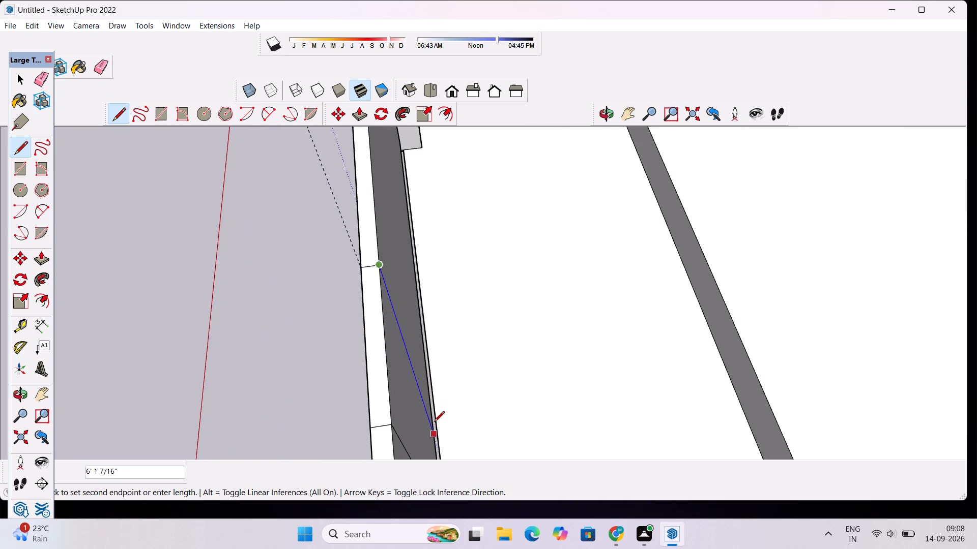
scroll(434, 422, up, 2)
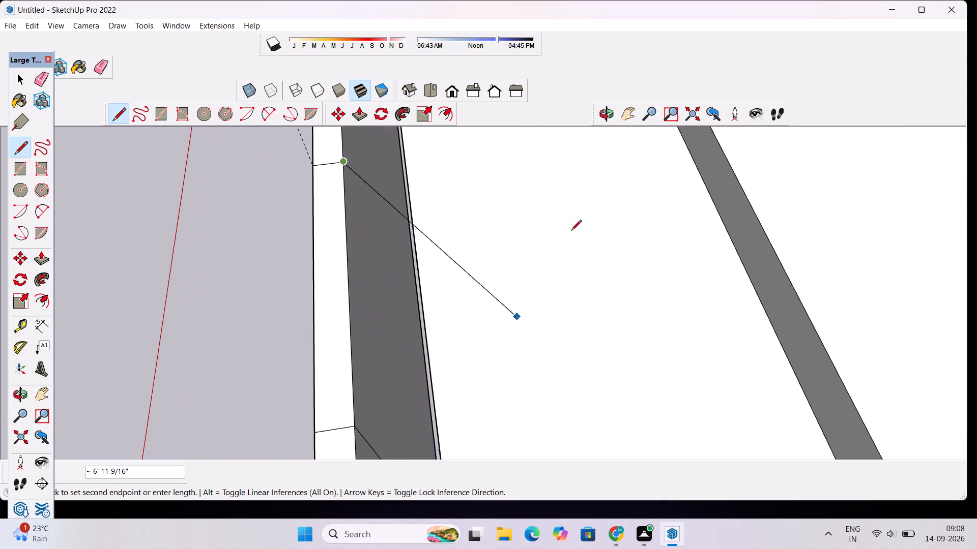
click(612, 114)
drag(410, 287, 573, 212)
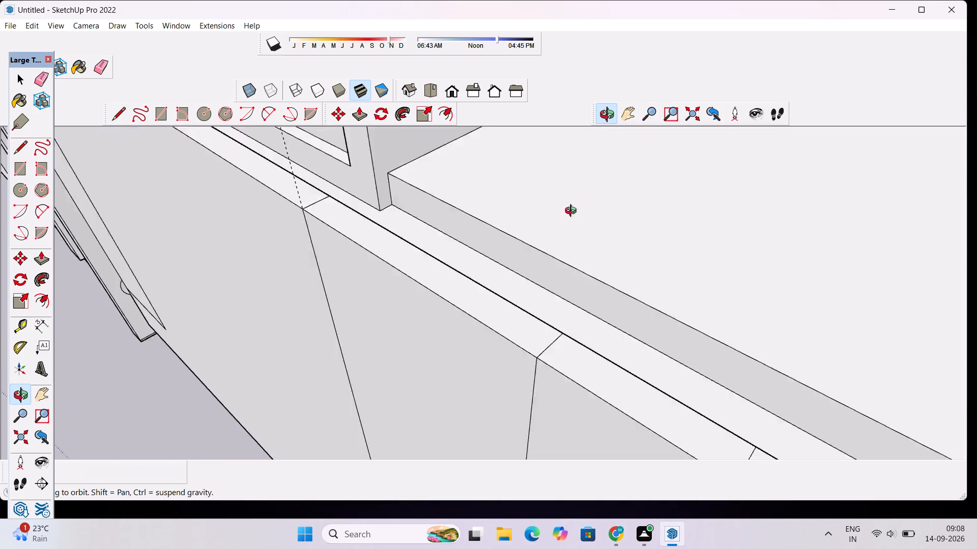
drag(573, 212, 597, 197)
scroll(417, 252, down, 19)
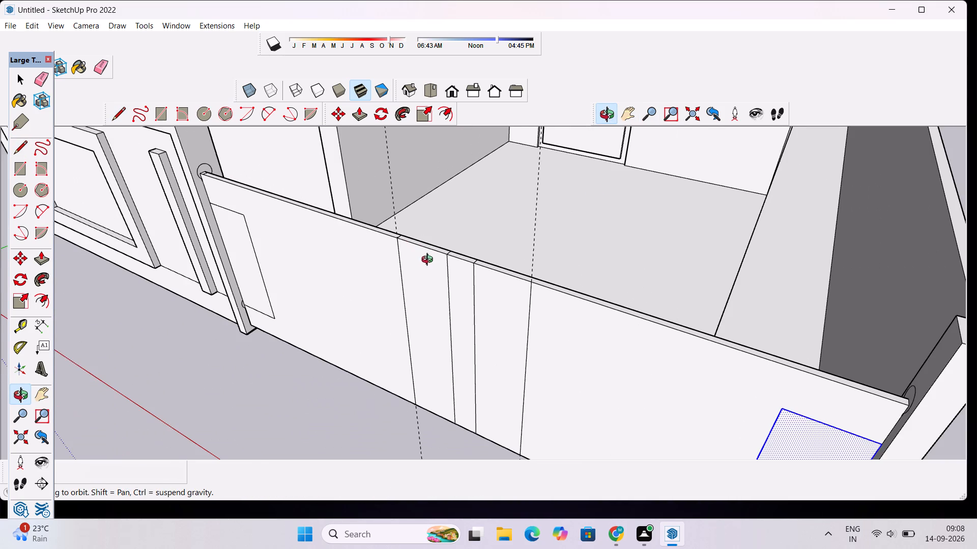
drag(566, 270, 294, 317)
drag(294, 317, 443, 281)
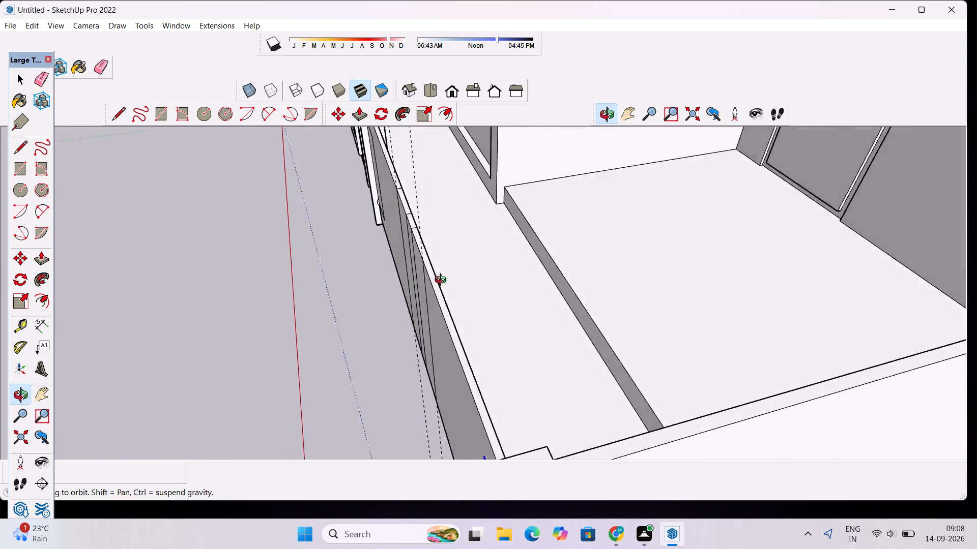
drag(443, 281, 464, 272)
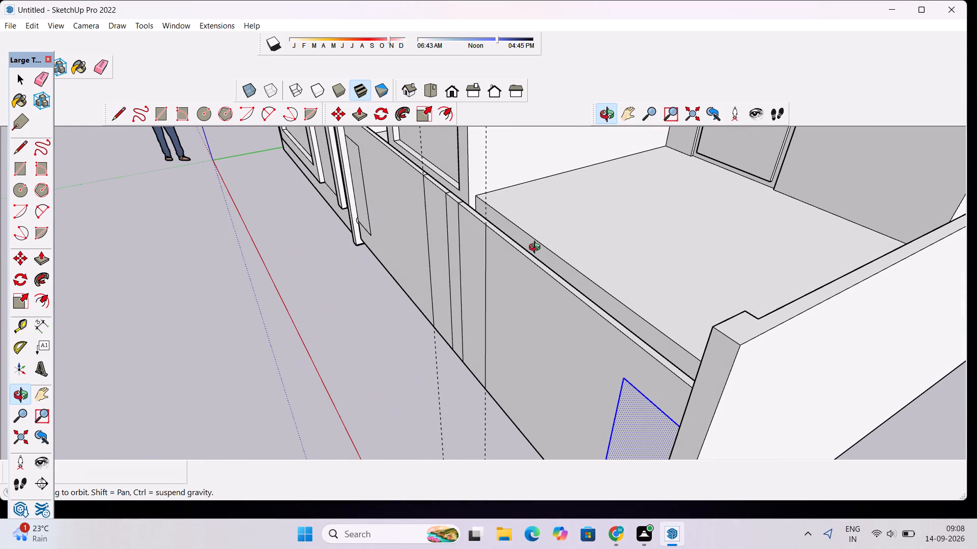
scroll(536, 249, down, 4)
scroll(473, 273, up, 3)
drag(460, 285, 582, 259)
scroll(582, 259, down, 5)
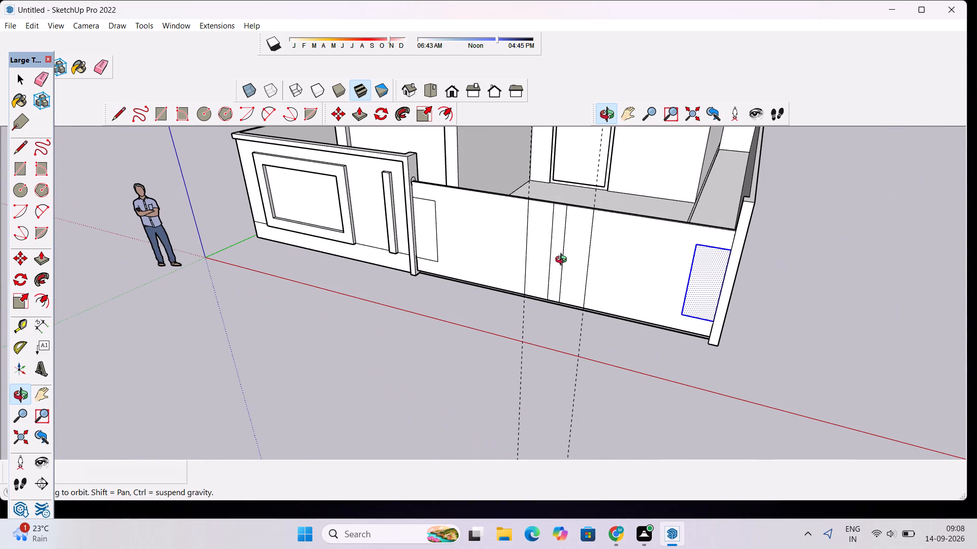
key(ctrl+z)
Erase the two vertical guides beside the boundary panel's central strip.
scroll(563, 257, down, 5)
drag(640, 222, 503, 300)
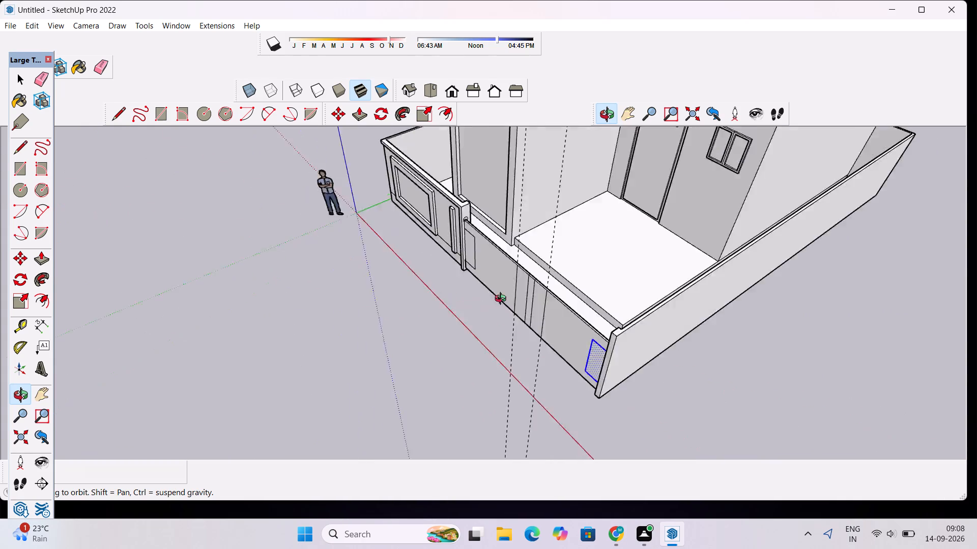
drag(503, 300, 346, 268)
scroll(362, 276, down, 5)
drag(371, 280, 529, 281)
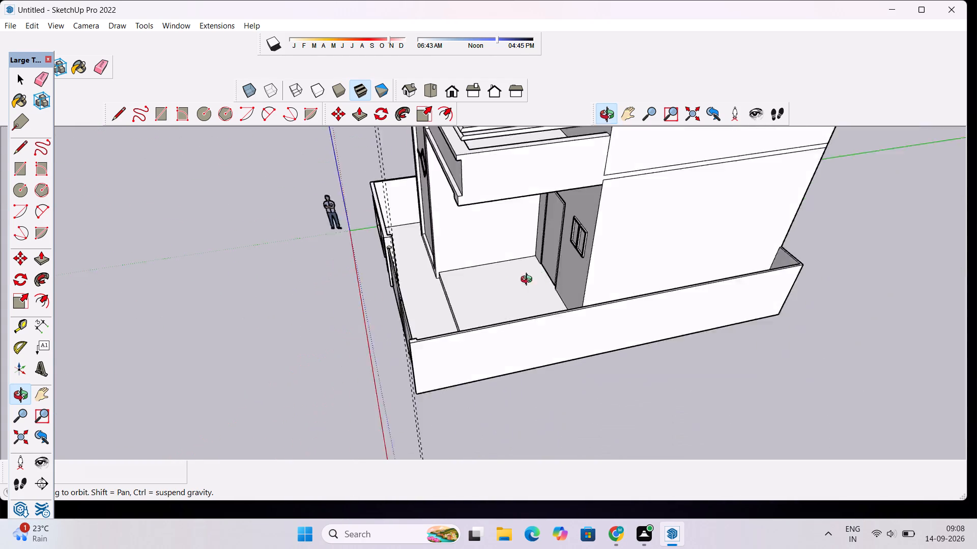
drag(529, 281, 666, 161)
scroll(522, 246, down, 5)
drag(346, 340, 446, 326)
key(e)
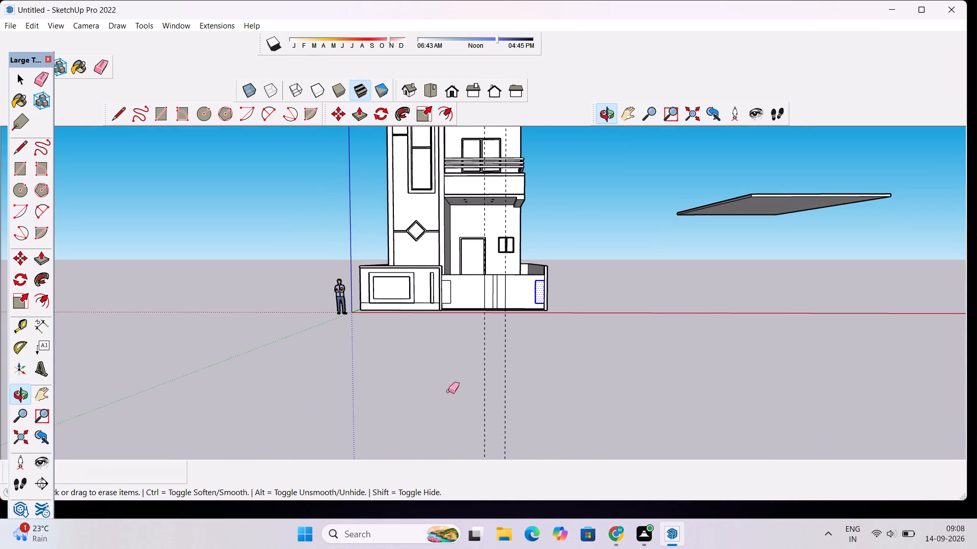
drag(514, 352, 469, 394)
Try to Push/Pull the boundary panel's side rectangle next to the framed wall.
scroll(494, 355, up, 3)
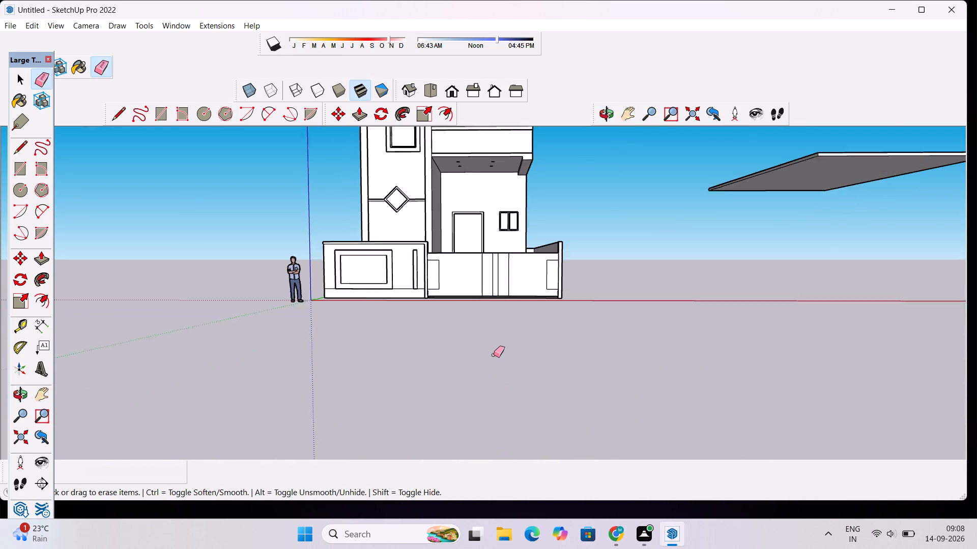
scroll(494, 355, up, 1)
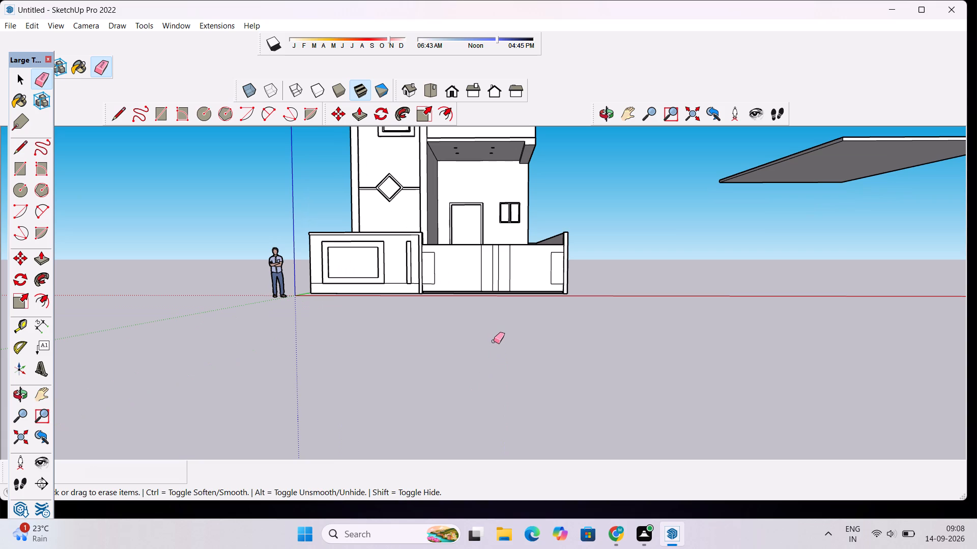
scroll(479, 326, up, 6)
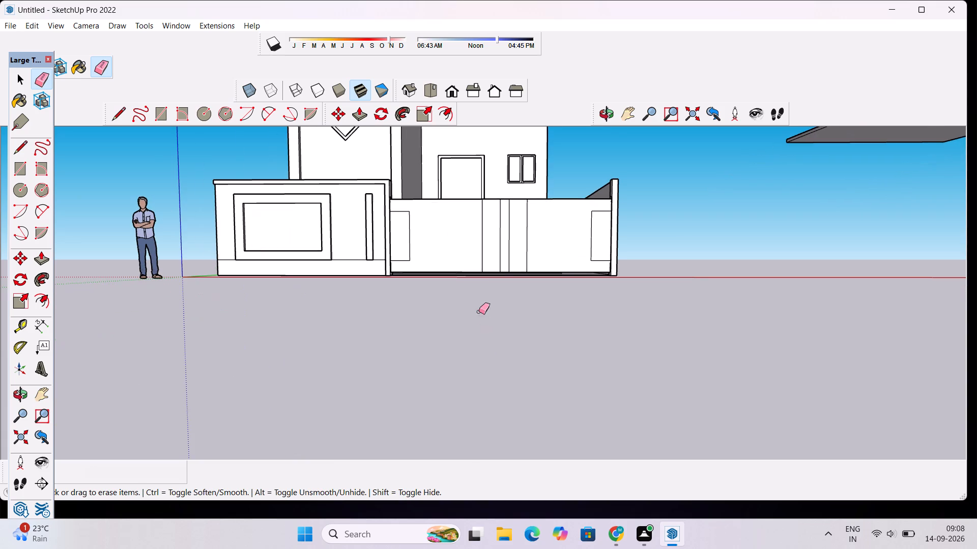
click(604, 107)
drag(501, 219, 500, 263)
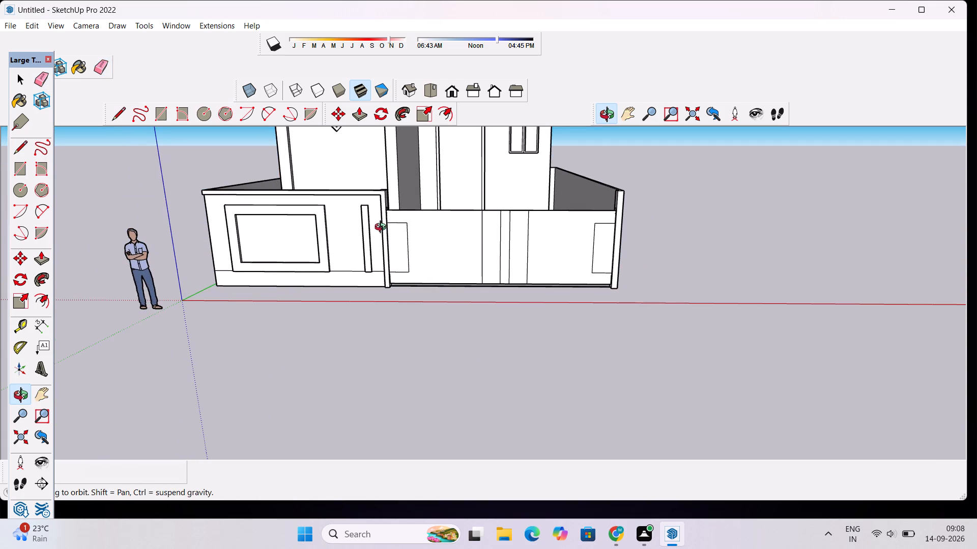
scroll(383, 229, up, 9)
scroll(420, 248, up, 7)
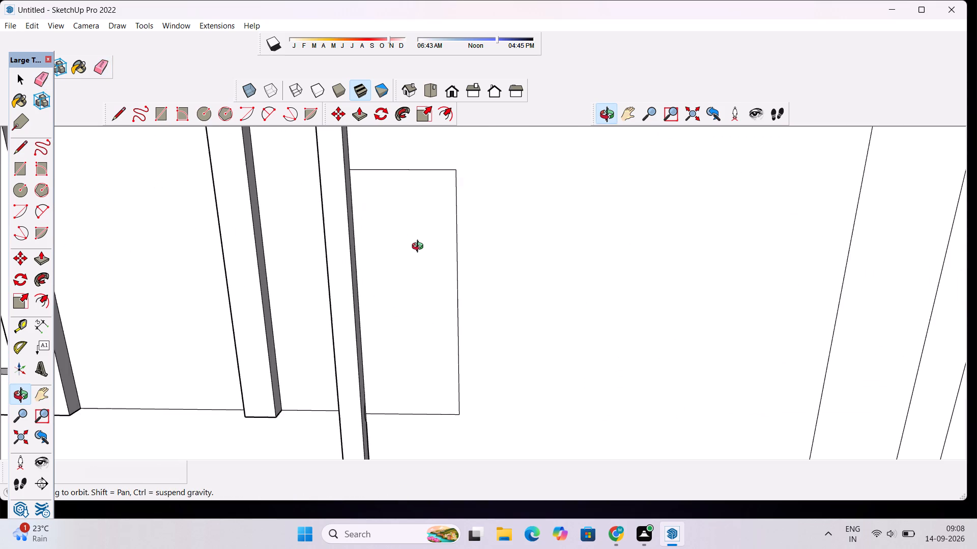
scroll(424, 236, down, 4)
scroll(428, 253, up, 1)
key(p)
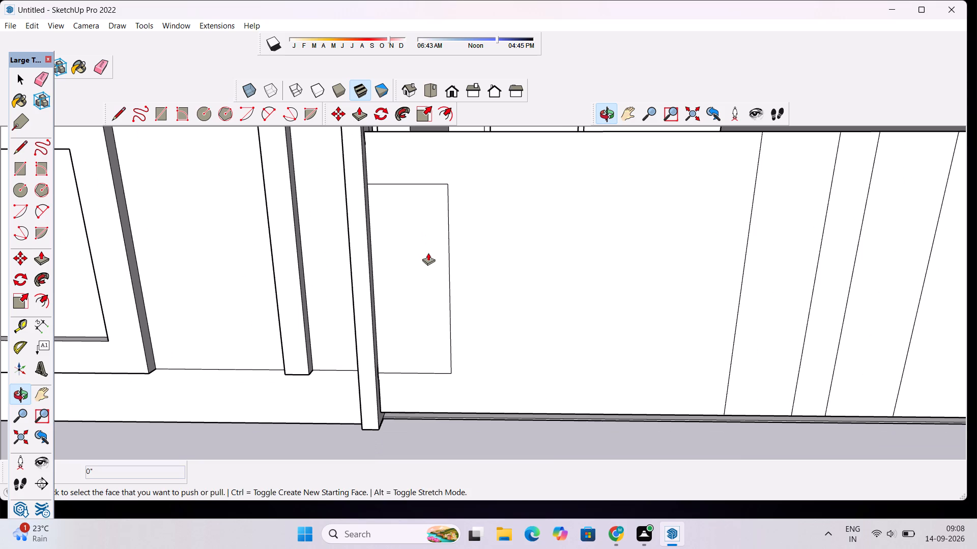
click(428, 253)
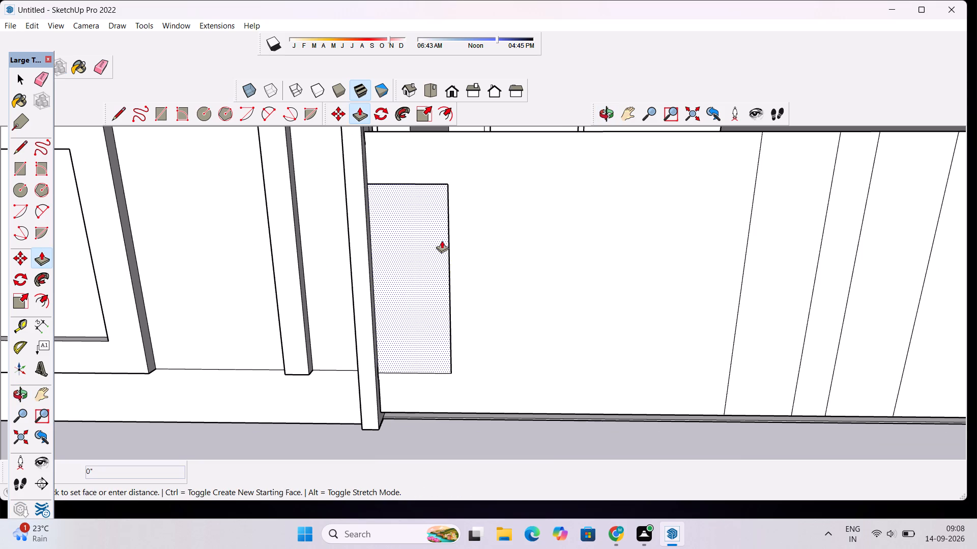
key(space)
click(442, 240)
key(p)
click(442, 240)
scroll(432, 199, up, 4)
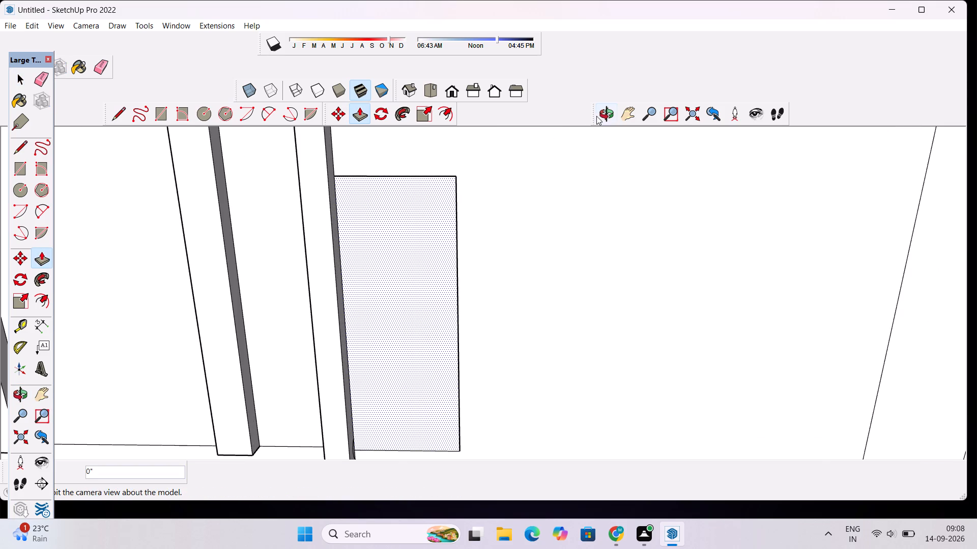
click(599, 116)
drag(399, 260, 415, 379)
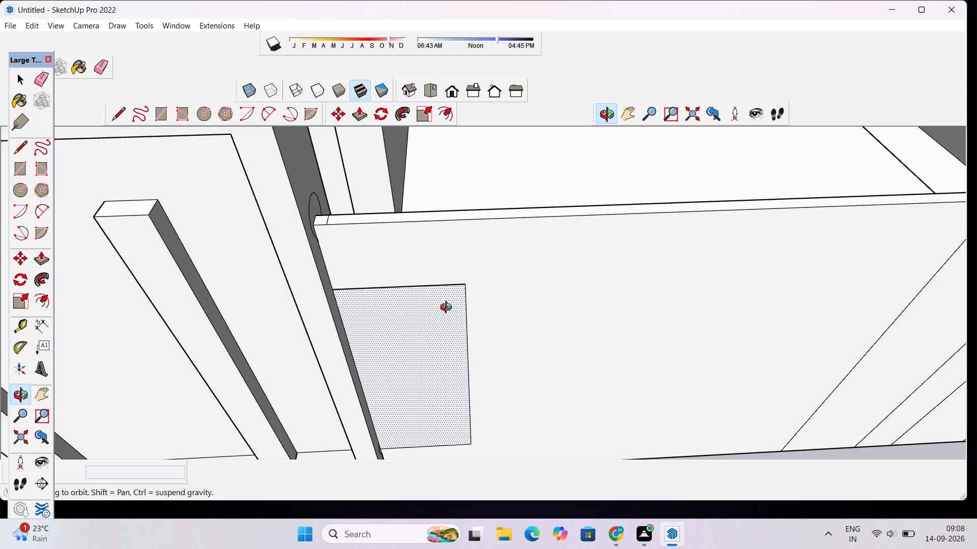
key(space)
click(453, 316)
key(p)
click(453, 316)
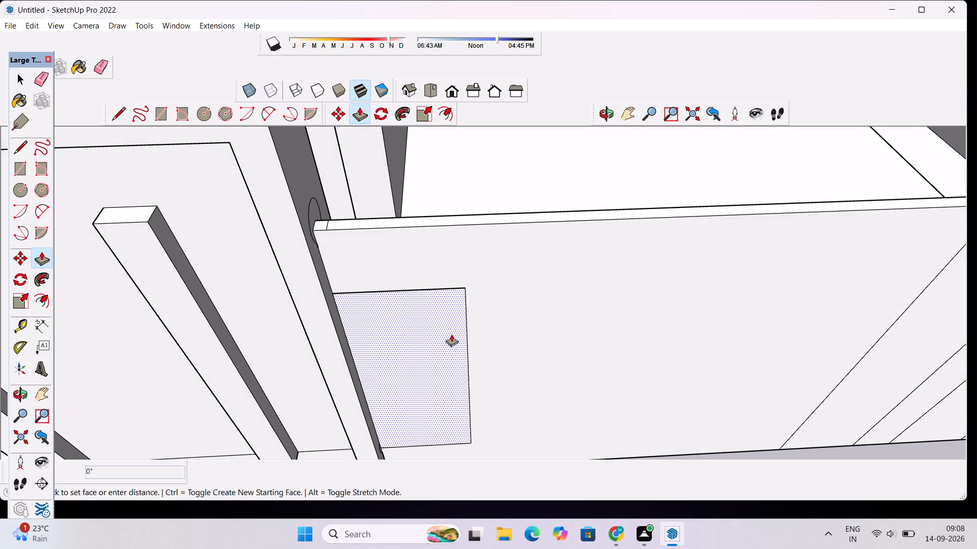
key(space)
Examine the house's front elevation from the boundary walls up to the upper-floor windows and balconies.
scroll(440, 295, down, 14)
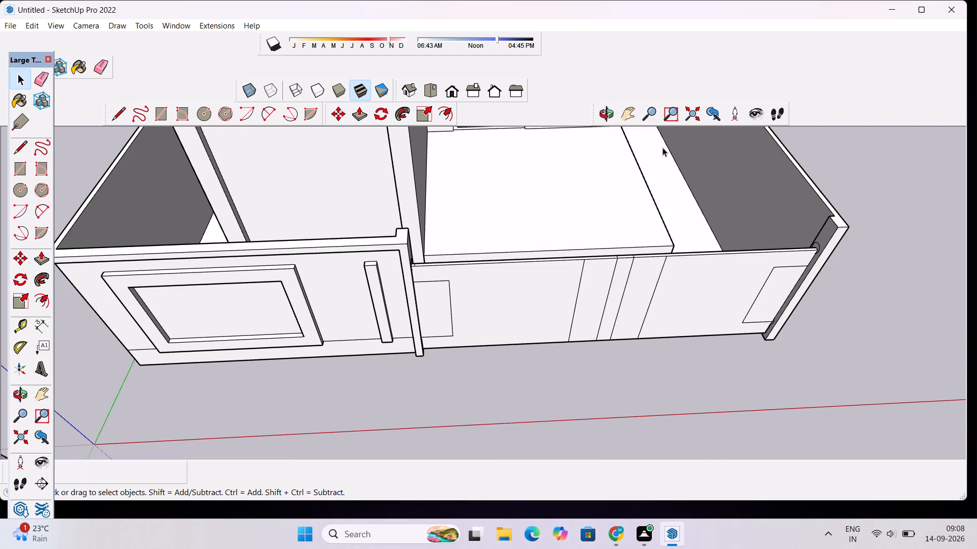
click(609, 116)
drag(563, 544, 575, 326)
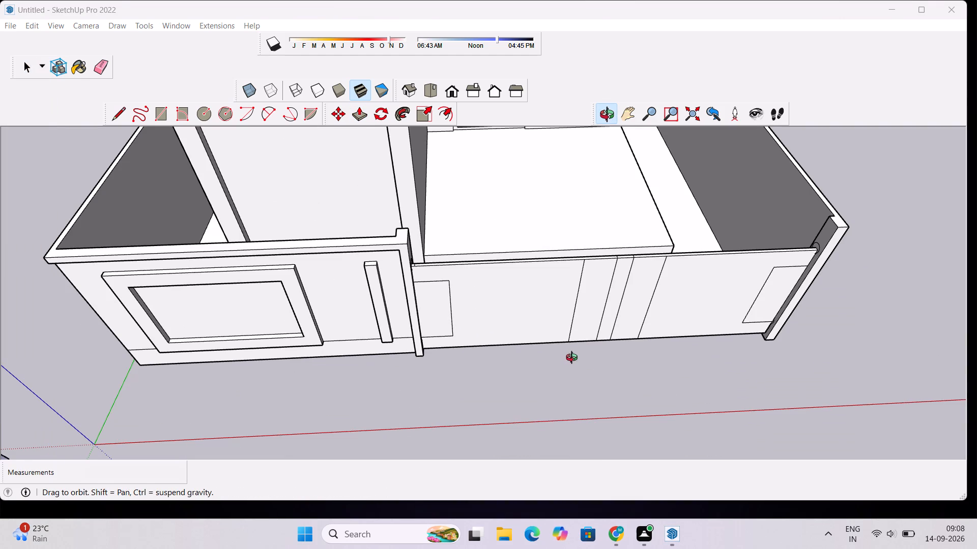
drag(565, 388, 578, 306)
scroll(578, 306, down, 6)
drag(555, 390, 552, 329)
shift+drag(619, 275, 530, 346)
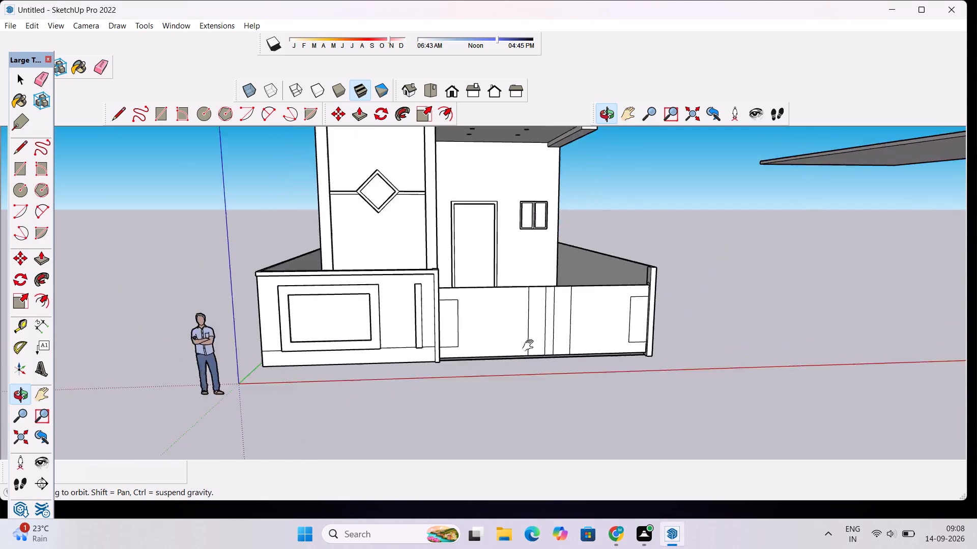
shift+drag(530, 346, 513, 360)
scroll(504, 354, down, 4)
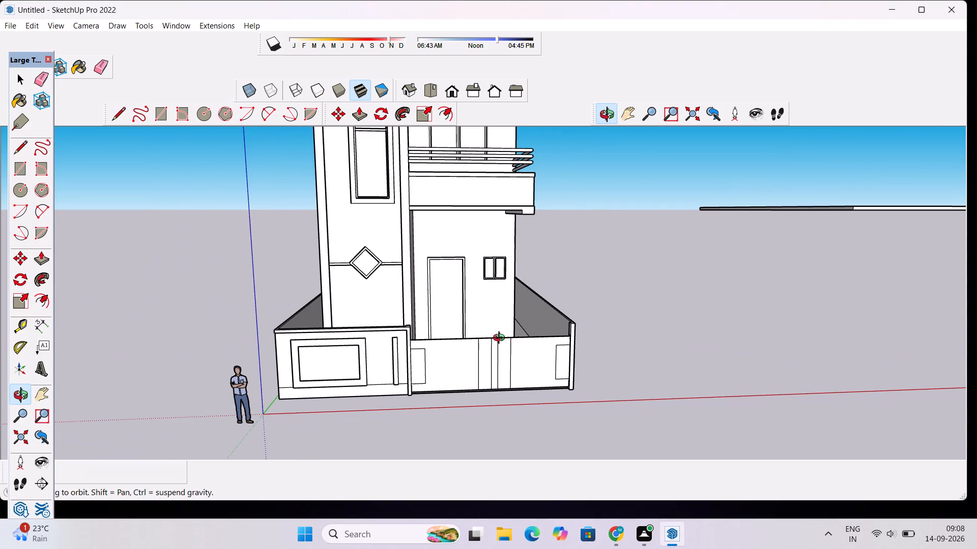
shift+drag(486, 307, 438, 411)
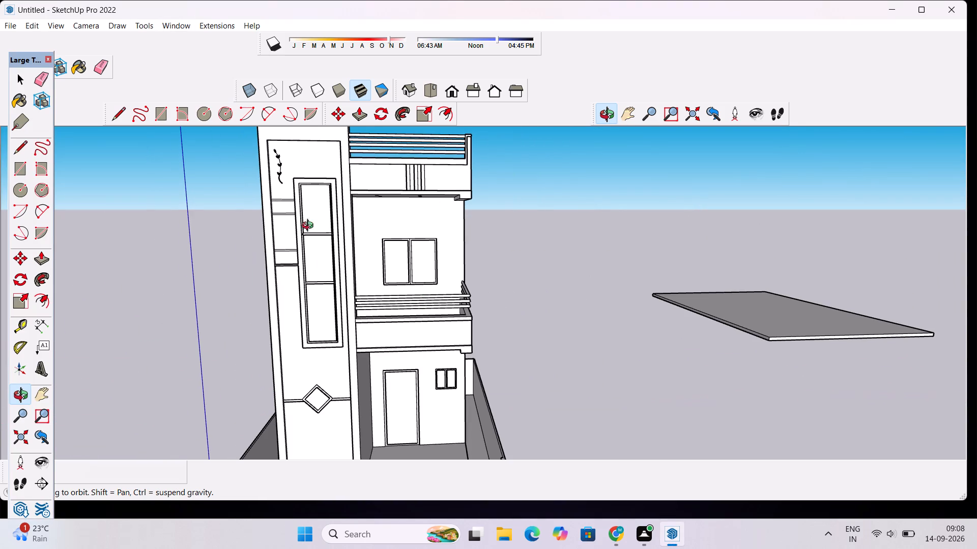
scroll(405, 251, down, 5)
scroll(339, 291, up, 2)
scroll(344, 242, up, 4)
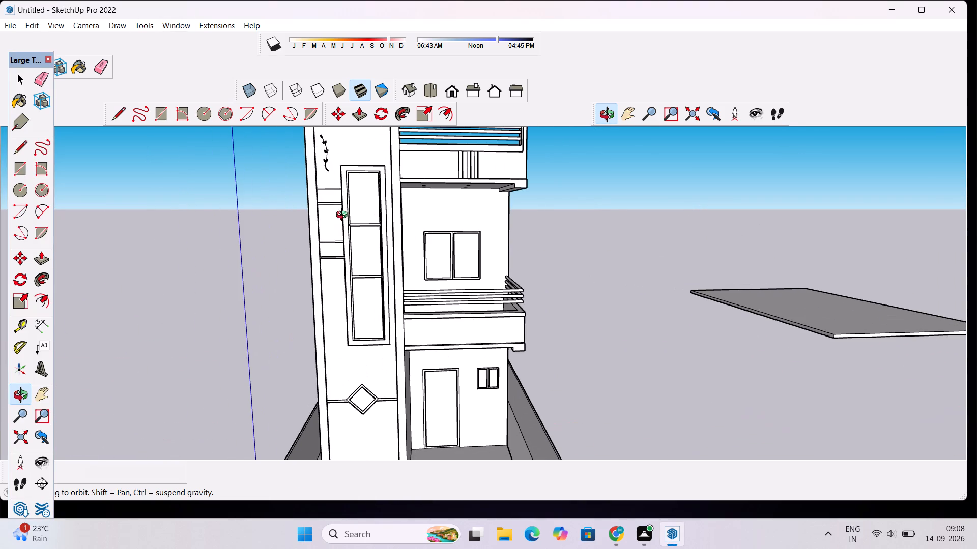
scroll(344, 190, down, 4)
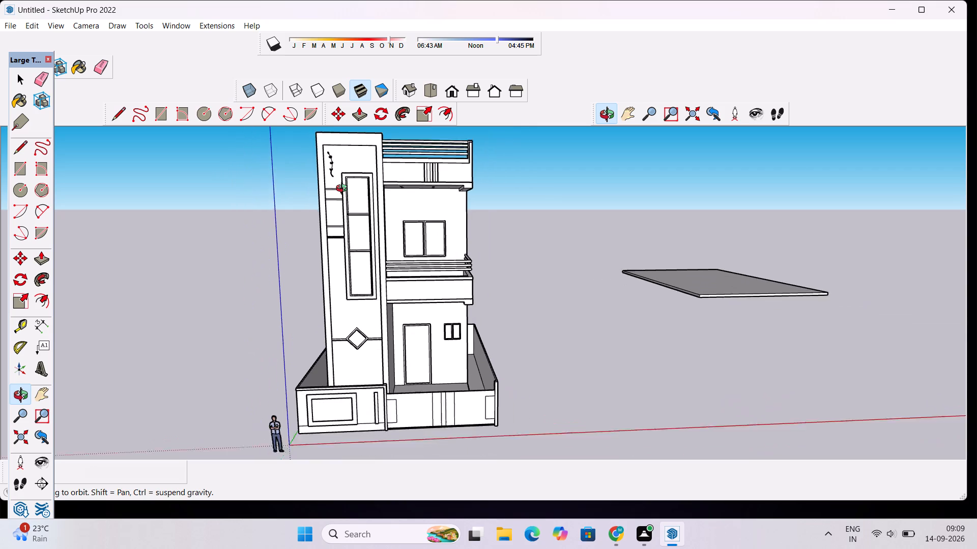
scroll(344, 190, down, 1)
scroll(348, 198, up, 5)
key(space)
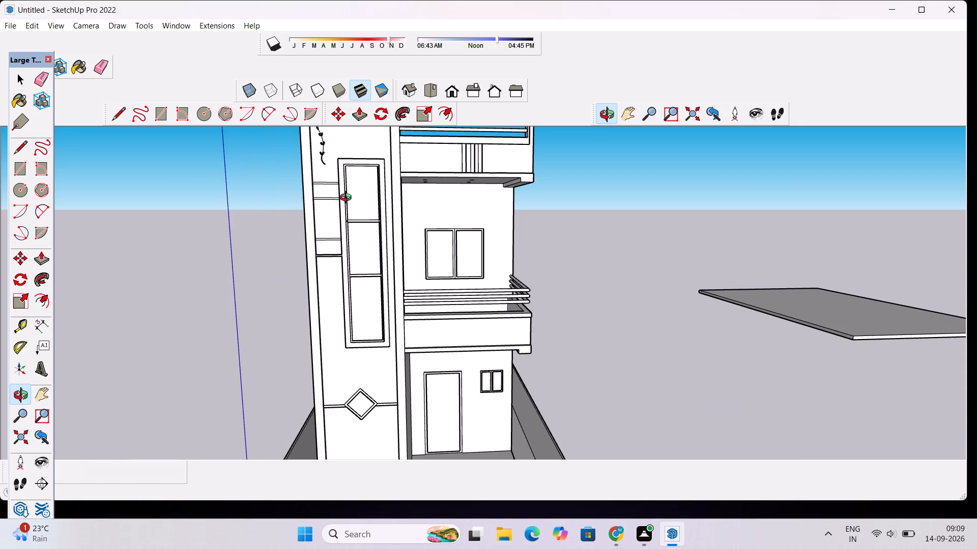
shift+drag(336, 190, 395, 323)
click(619, 267)
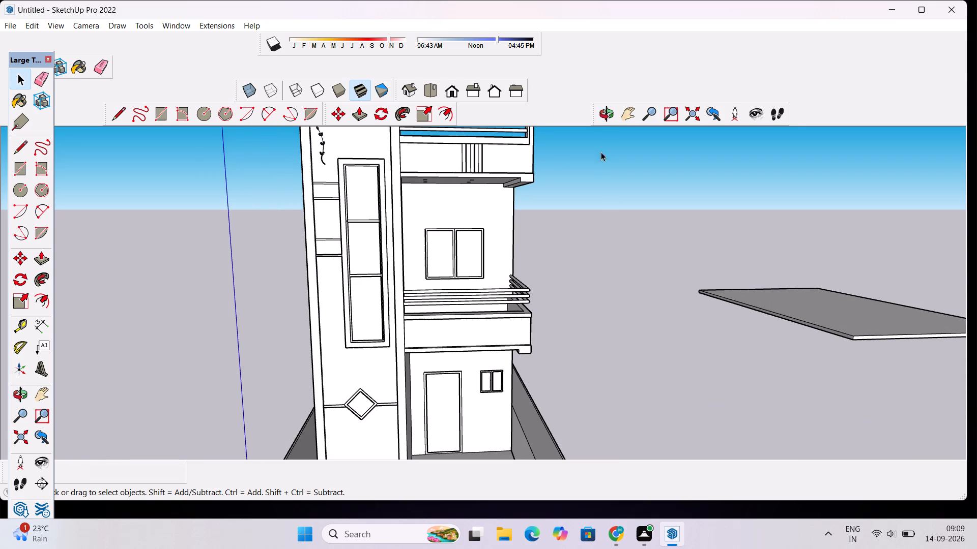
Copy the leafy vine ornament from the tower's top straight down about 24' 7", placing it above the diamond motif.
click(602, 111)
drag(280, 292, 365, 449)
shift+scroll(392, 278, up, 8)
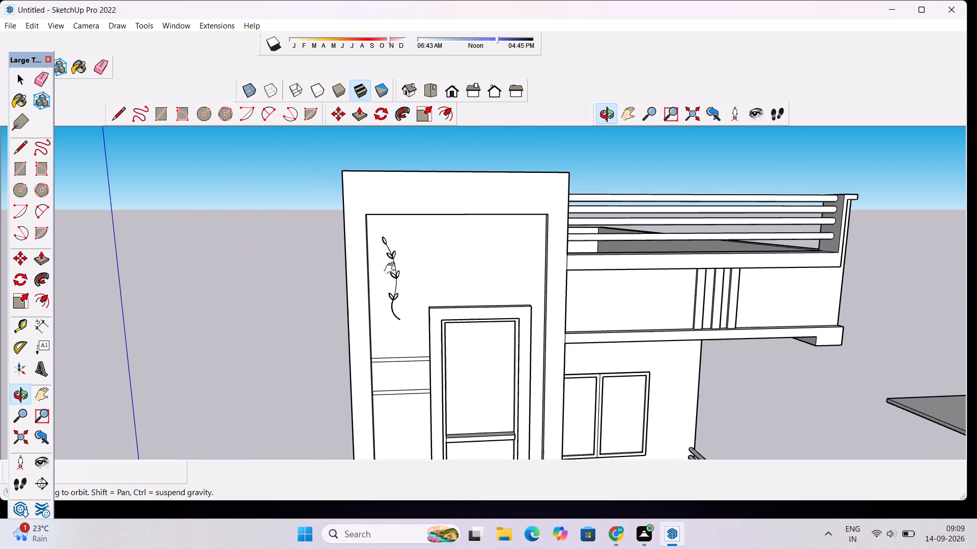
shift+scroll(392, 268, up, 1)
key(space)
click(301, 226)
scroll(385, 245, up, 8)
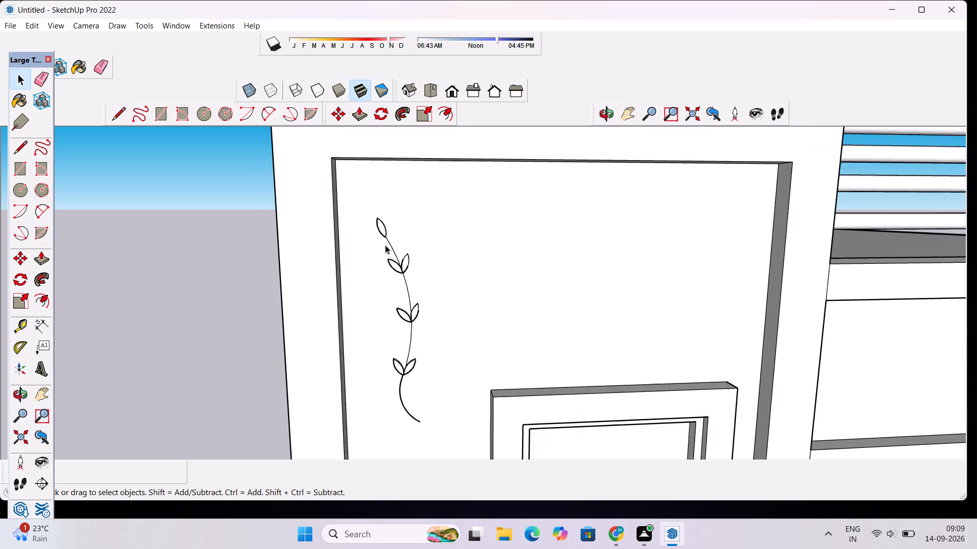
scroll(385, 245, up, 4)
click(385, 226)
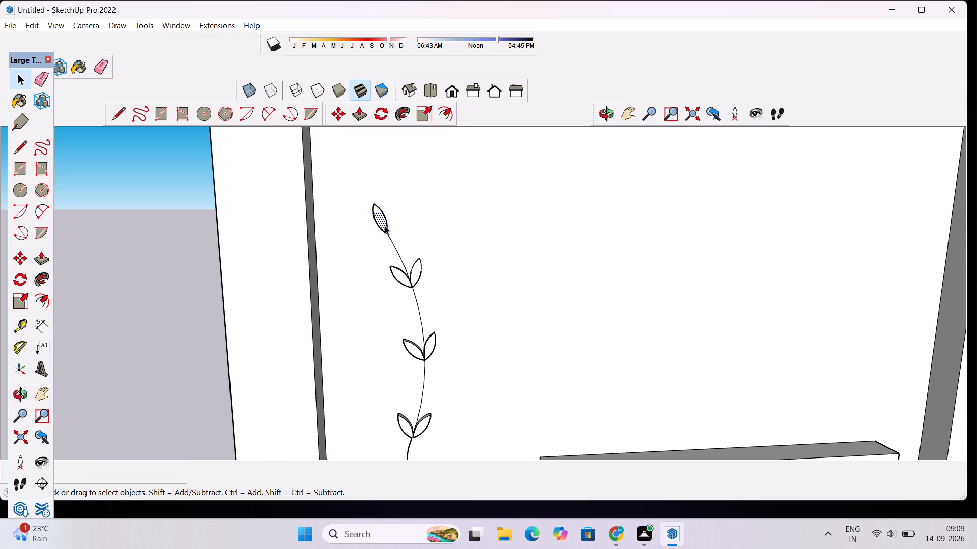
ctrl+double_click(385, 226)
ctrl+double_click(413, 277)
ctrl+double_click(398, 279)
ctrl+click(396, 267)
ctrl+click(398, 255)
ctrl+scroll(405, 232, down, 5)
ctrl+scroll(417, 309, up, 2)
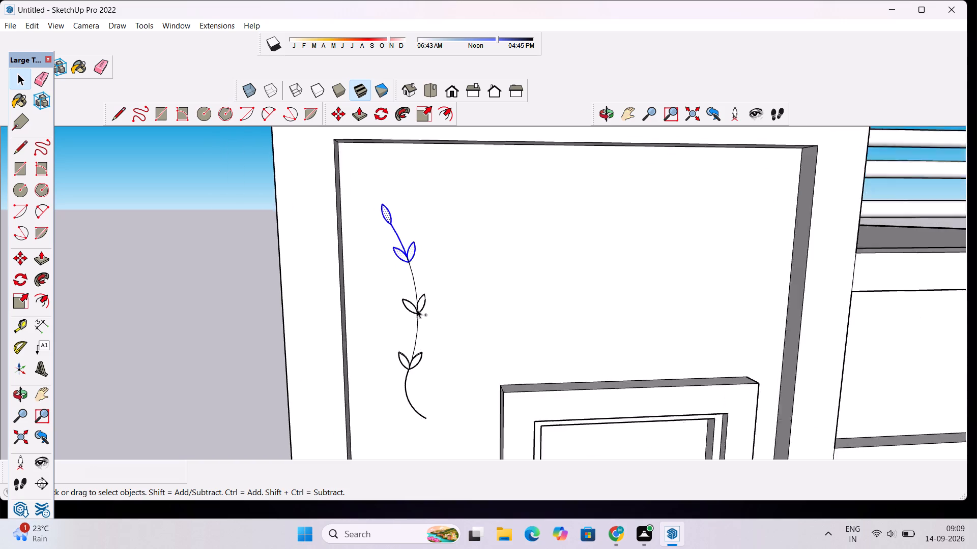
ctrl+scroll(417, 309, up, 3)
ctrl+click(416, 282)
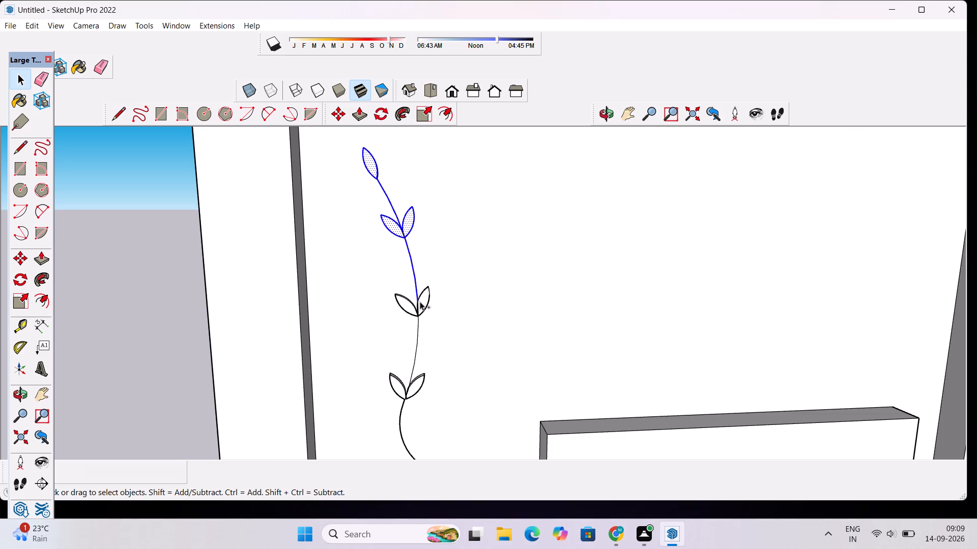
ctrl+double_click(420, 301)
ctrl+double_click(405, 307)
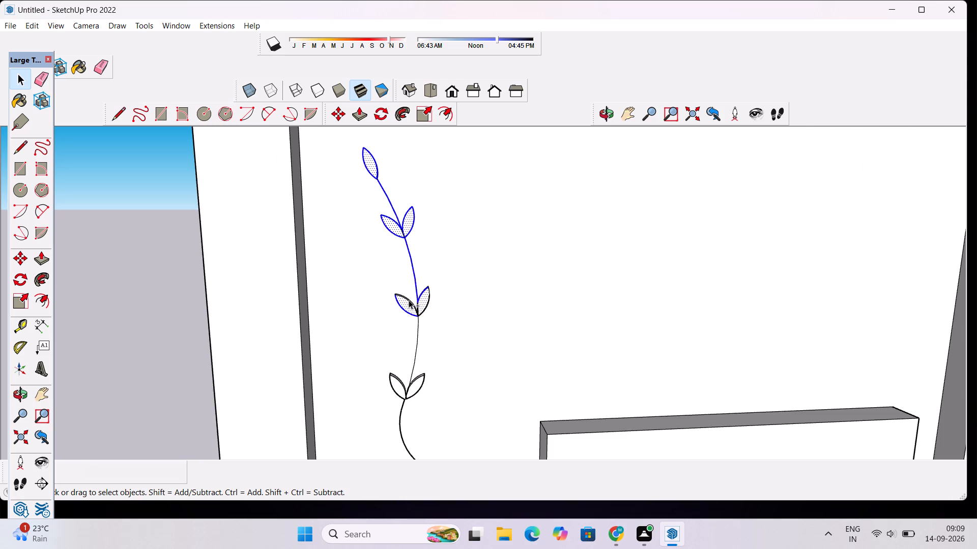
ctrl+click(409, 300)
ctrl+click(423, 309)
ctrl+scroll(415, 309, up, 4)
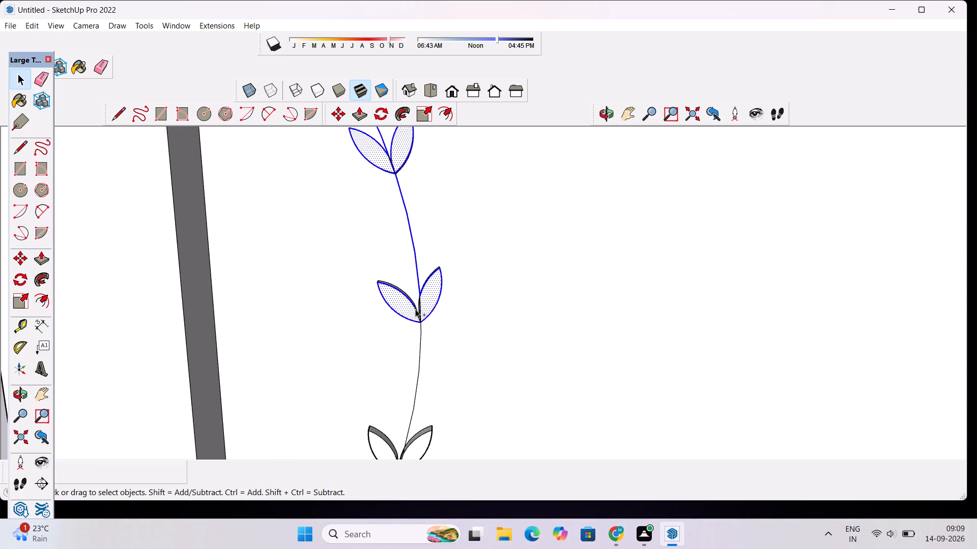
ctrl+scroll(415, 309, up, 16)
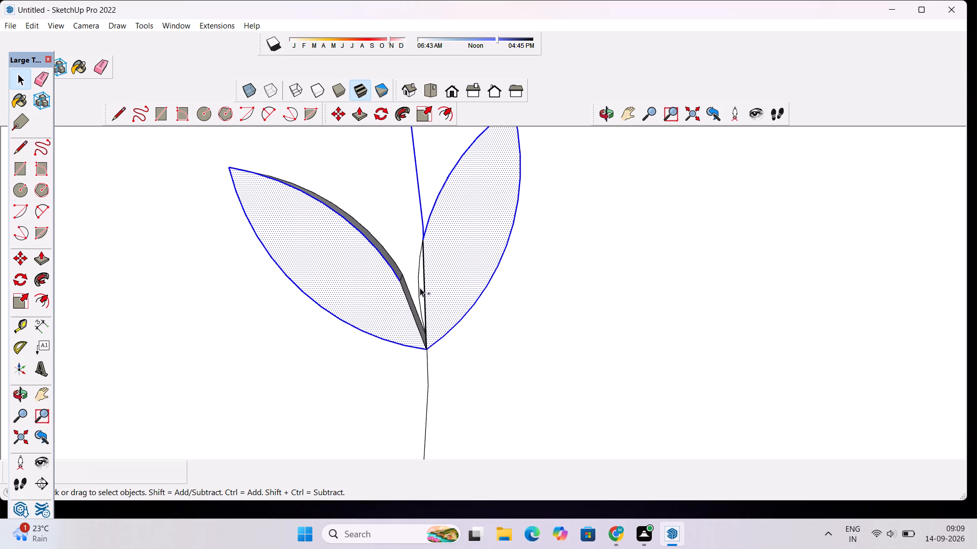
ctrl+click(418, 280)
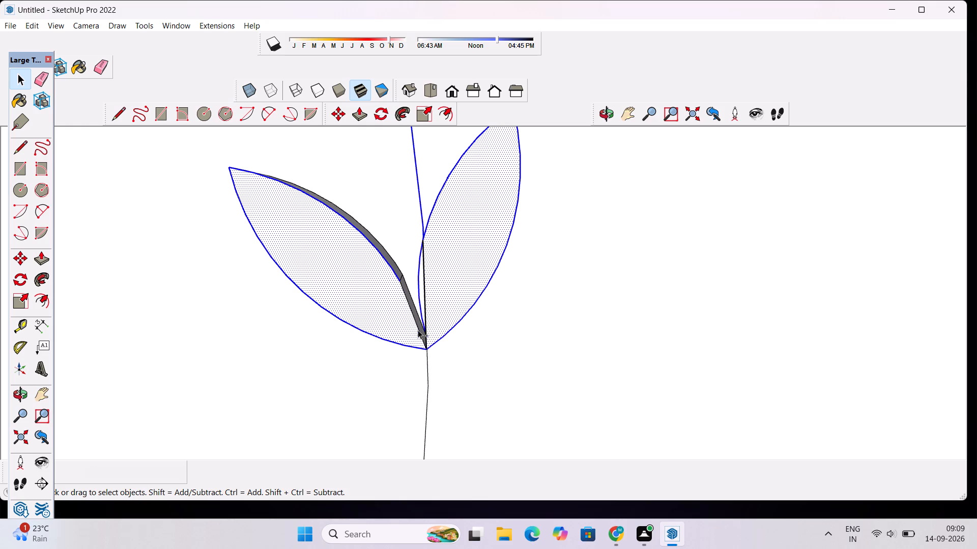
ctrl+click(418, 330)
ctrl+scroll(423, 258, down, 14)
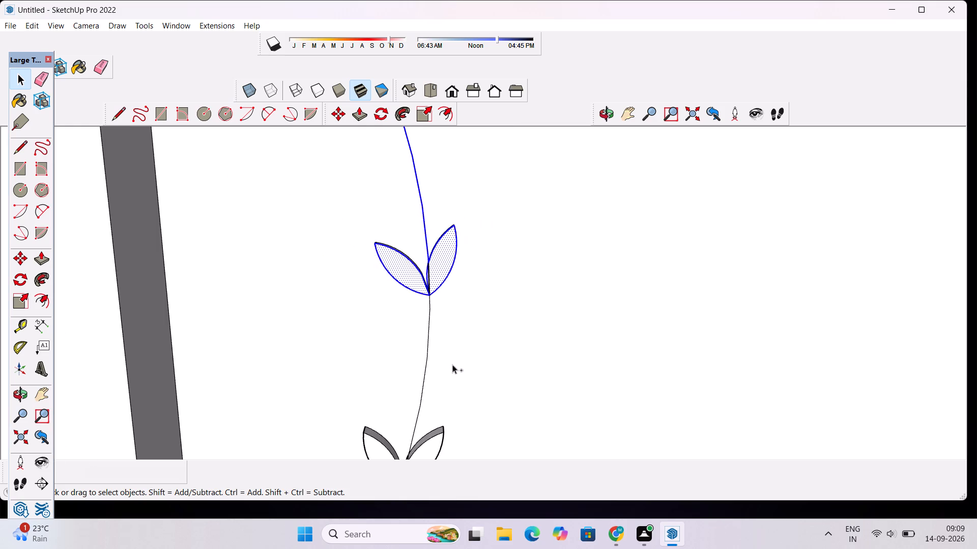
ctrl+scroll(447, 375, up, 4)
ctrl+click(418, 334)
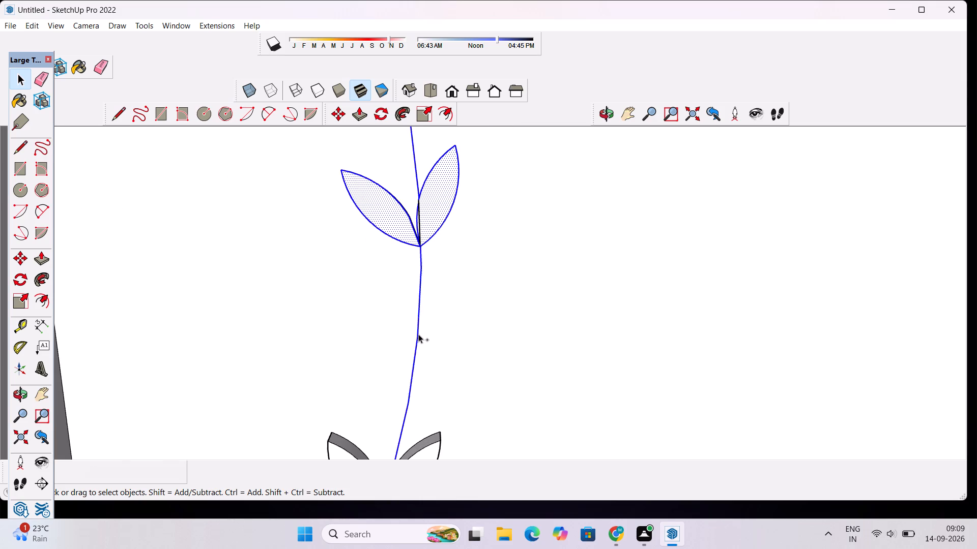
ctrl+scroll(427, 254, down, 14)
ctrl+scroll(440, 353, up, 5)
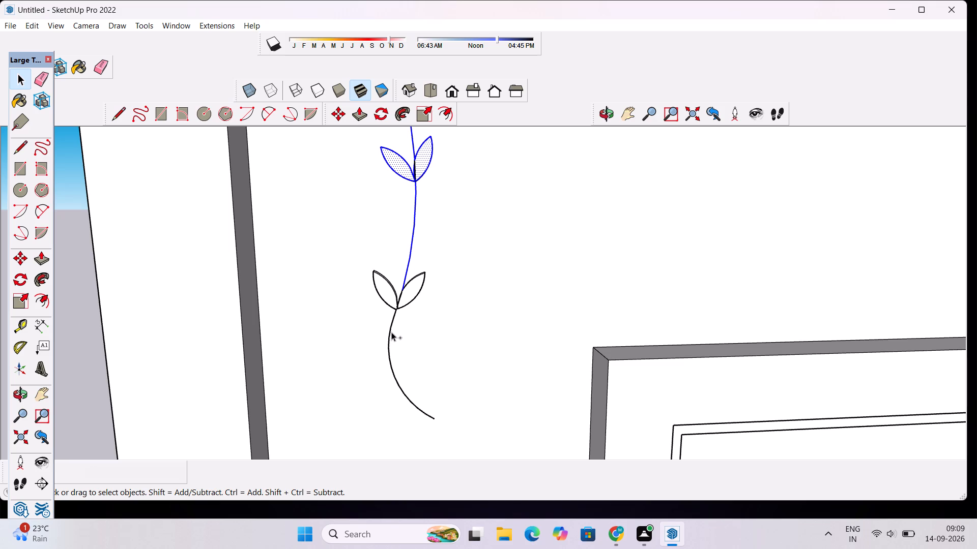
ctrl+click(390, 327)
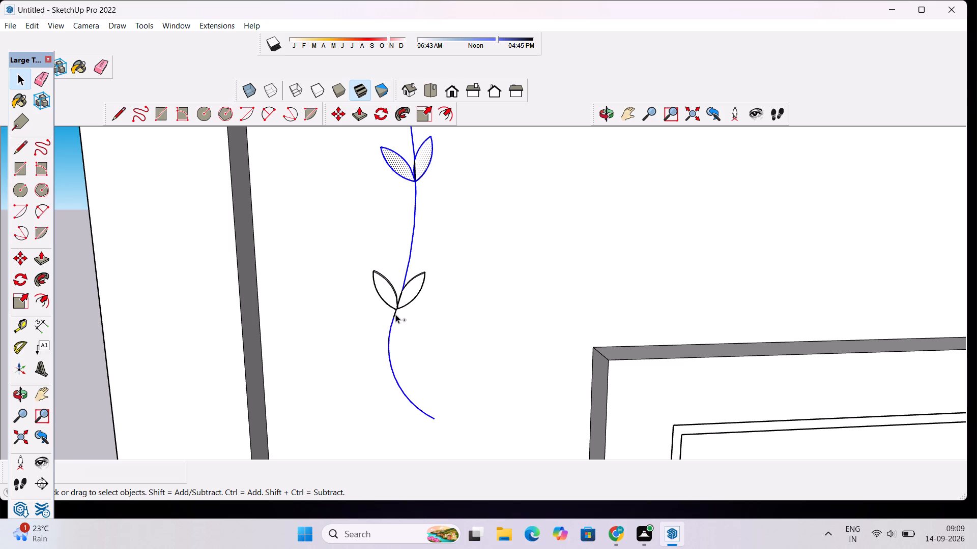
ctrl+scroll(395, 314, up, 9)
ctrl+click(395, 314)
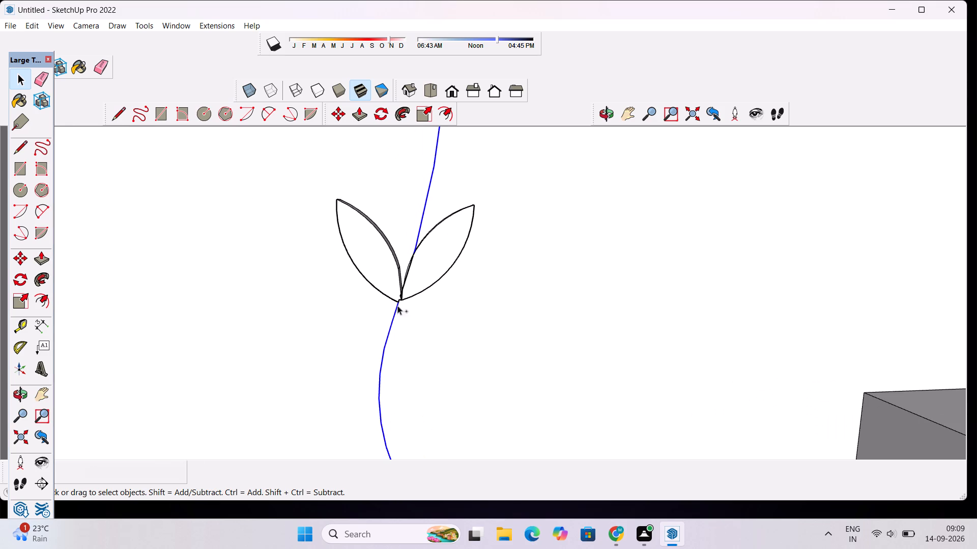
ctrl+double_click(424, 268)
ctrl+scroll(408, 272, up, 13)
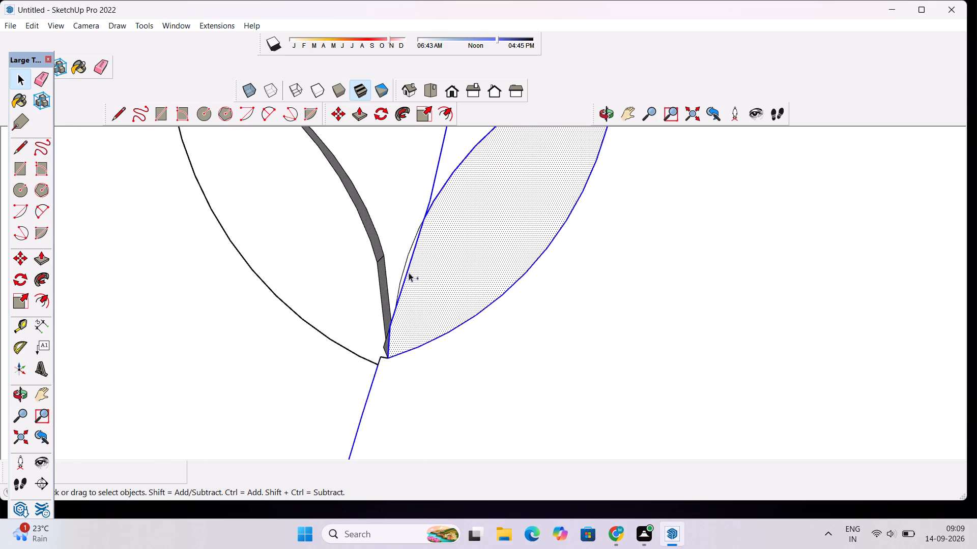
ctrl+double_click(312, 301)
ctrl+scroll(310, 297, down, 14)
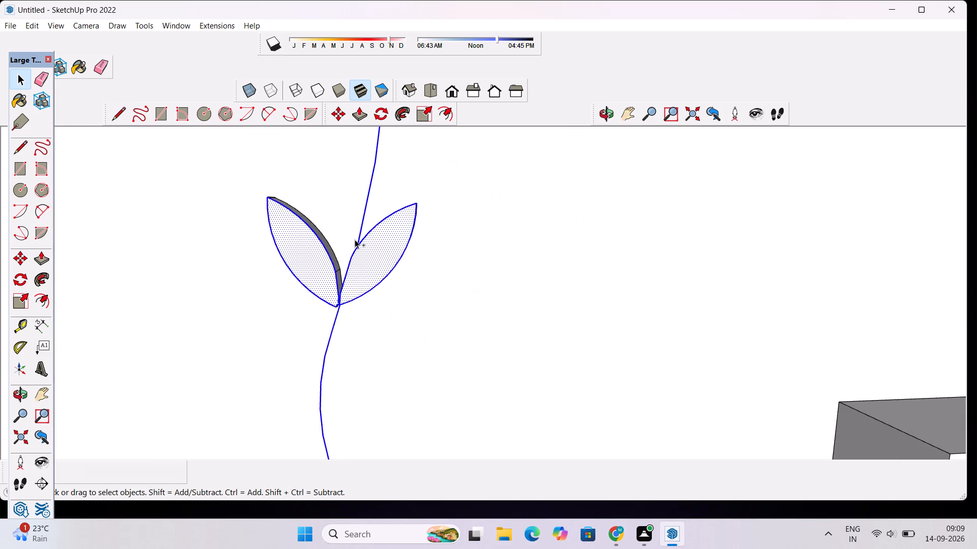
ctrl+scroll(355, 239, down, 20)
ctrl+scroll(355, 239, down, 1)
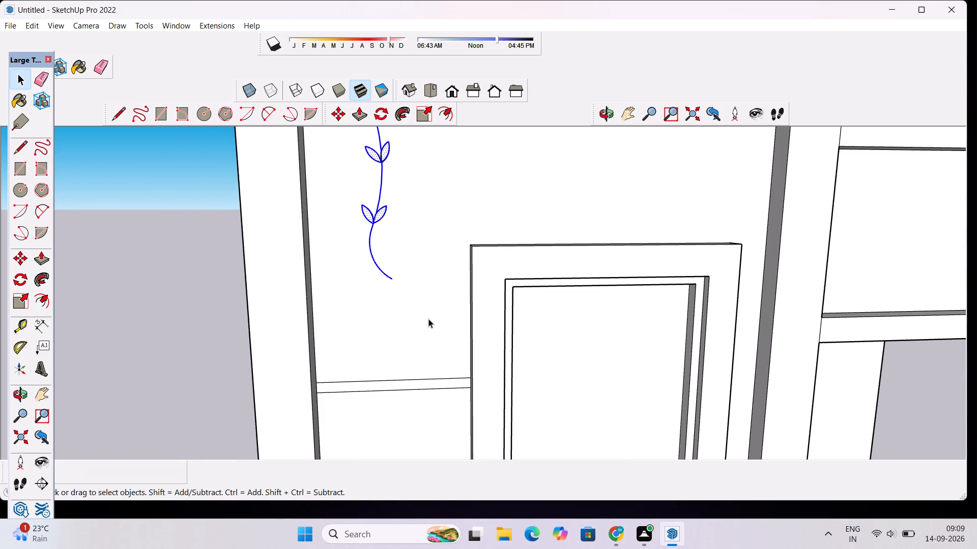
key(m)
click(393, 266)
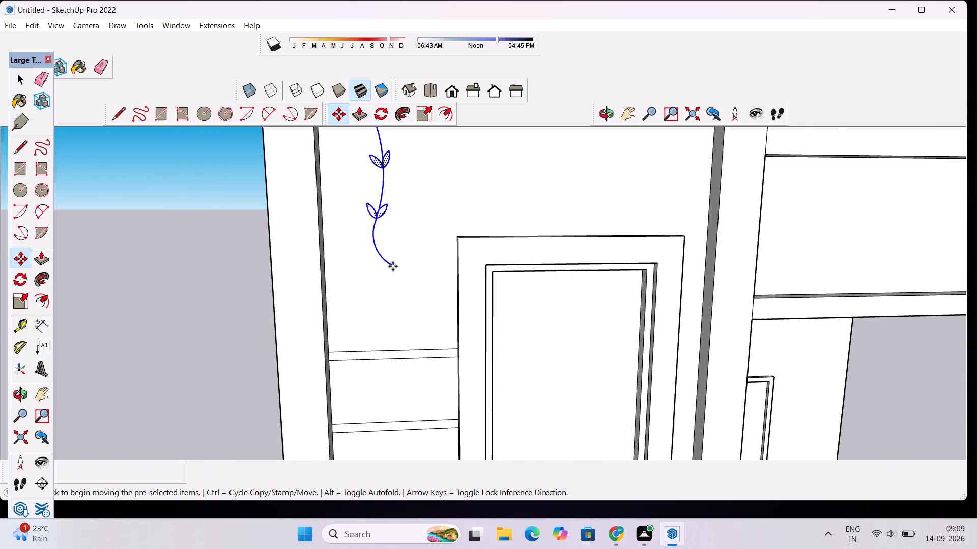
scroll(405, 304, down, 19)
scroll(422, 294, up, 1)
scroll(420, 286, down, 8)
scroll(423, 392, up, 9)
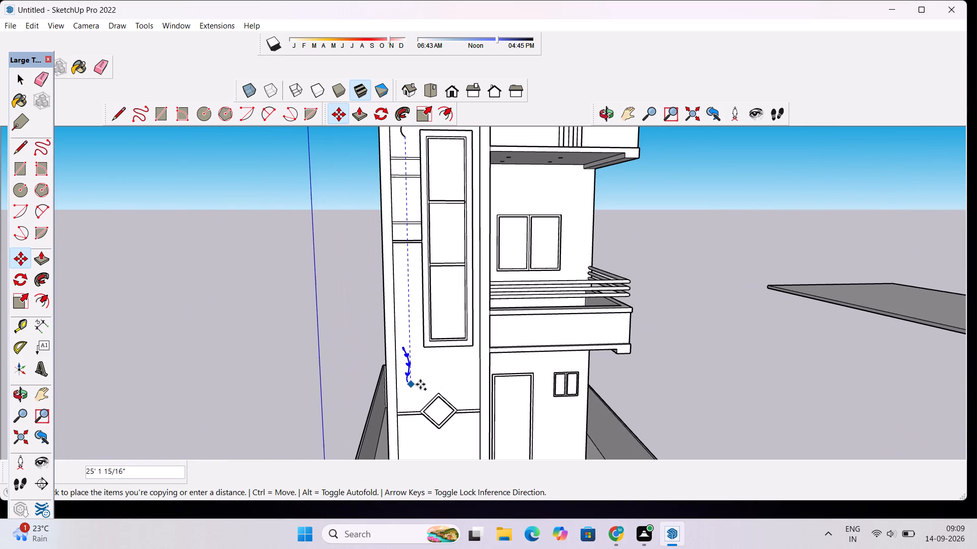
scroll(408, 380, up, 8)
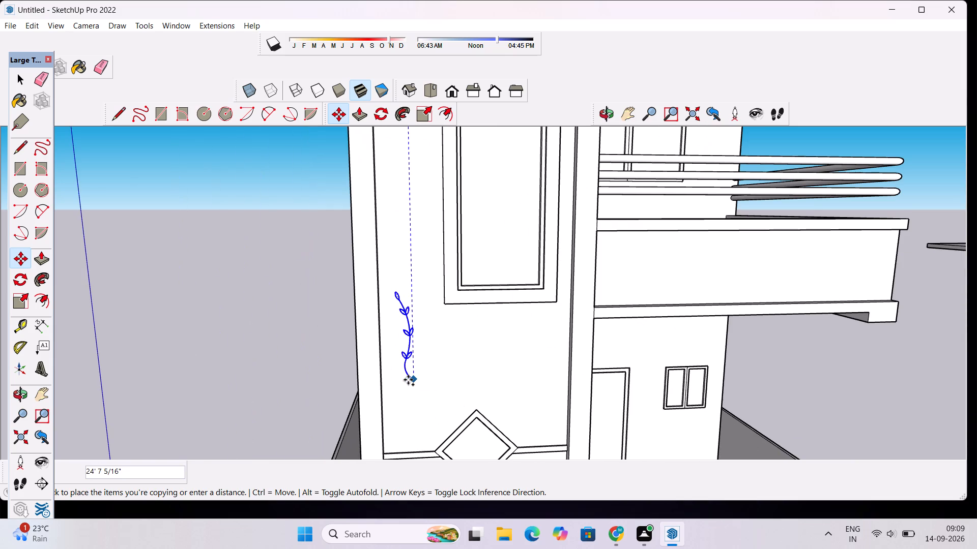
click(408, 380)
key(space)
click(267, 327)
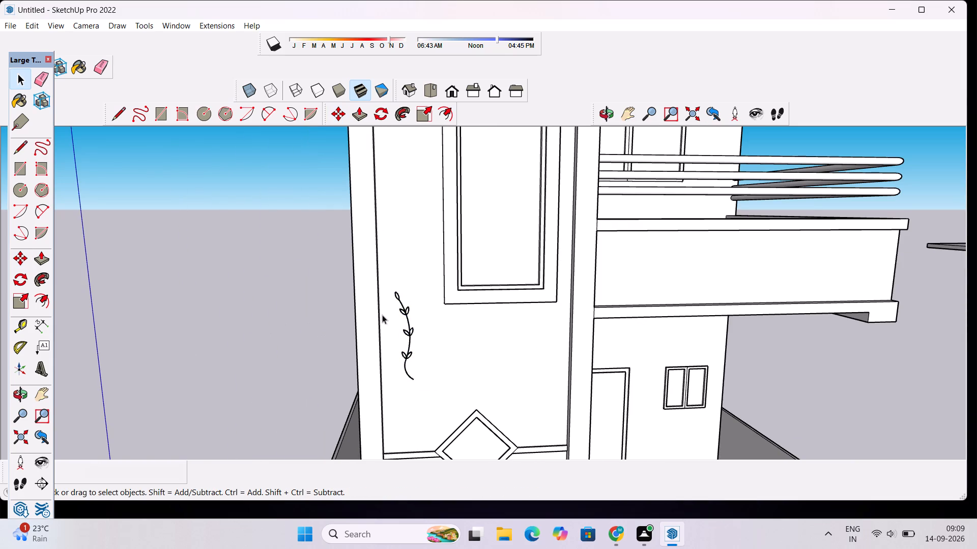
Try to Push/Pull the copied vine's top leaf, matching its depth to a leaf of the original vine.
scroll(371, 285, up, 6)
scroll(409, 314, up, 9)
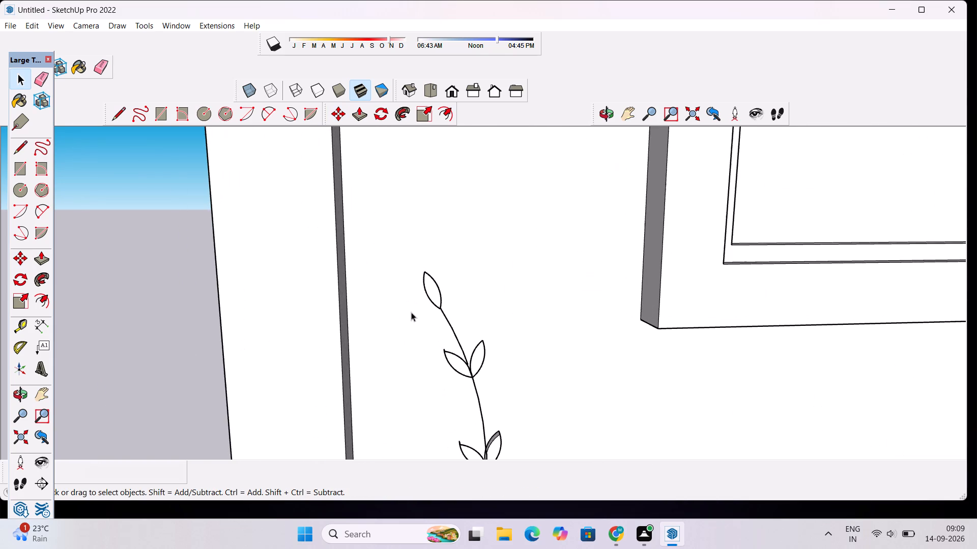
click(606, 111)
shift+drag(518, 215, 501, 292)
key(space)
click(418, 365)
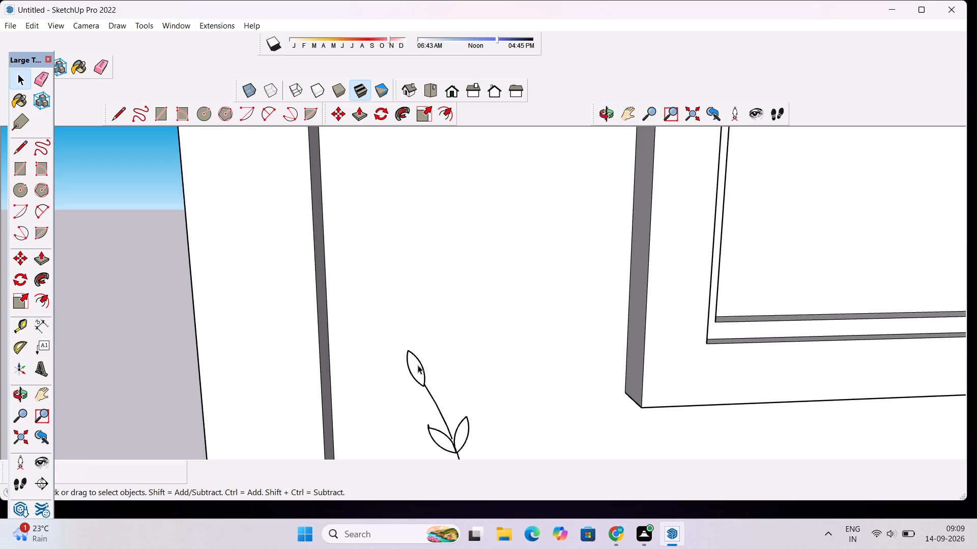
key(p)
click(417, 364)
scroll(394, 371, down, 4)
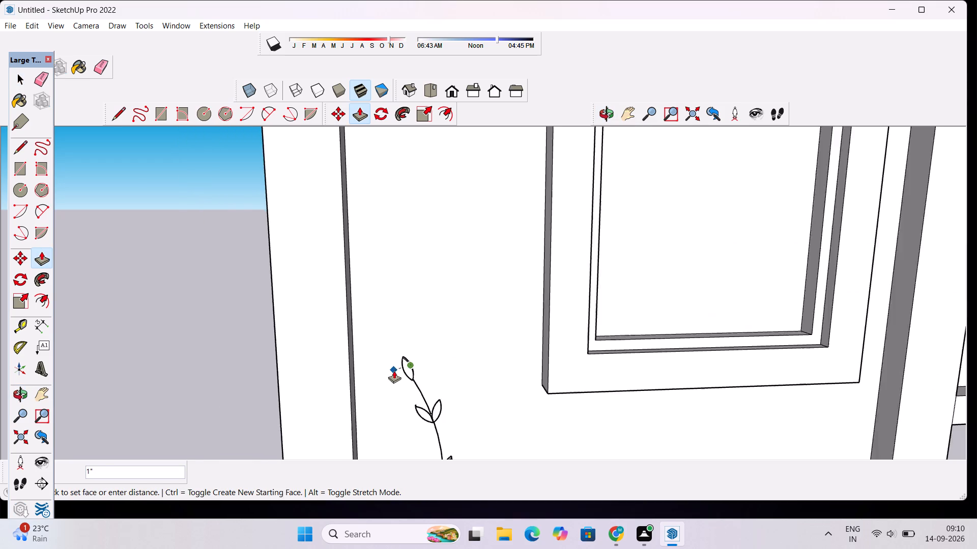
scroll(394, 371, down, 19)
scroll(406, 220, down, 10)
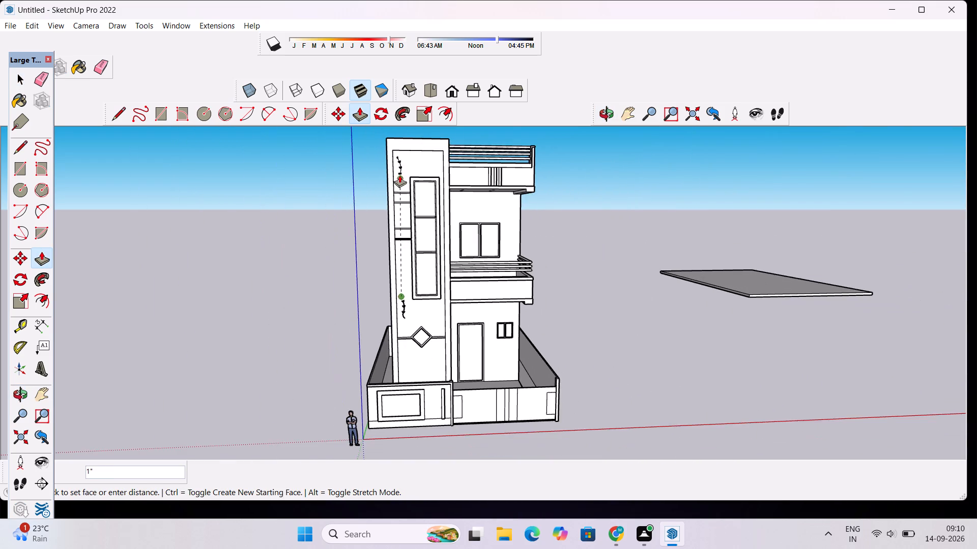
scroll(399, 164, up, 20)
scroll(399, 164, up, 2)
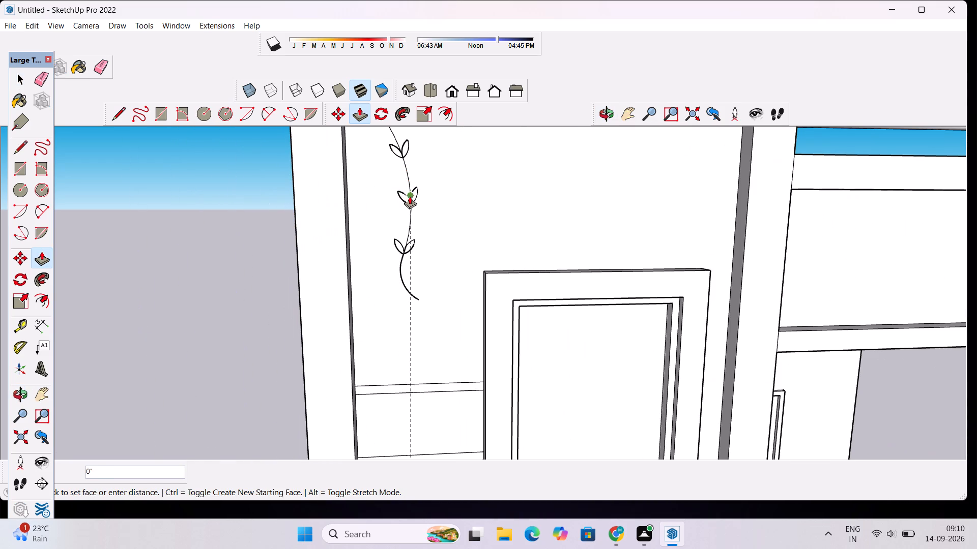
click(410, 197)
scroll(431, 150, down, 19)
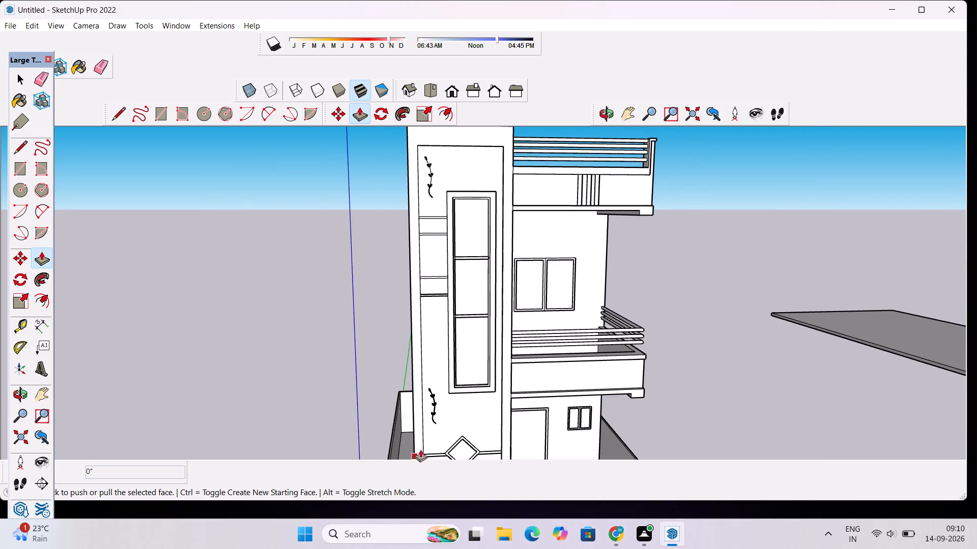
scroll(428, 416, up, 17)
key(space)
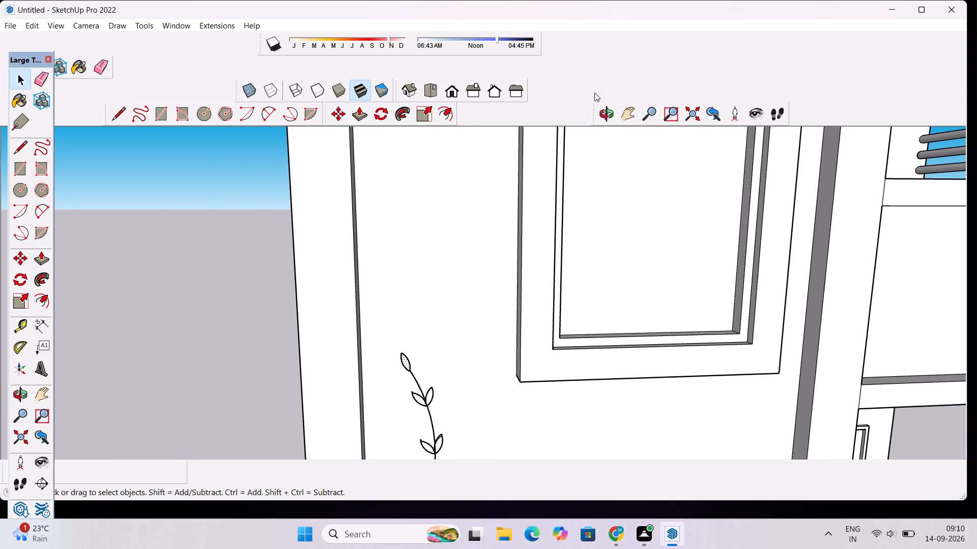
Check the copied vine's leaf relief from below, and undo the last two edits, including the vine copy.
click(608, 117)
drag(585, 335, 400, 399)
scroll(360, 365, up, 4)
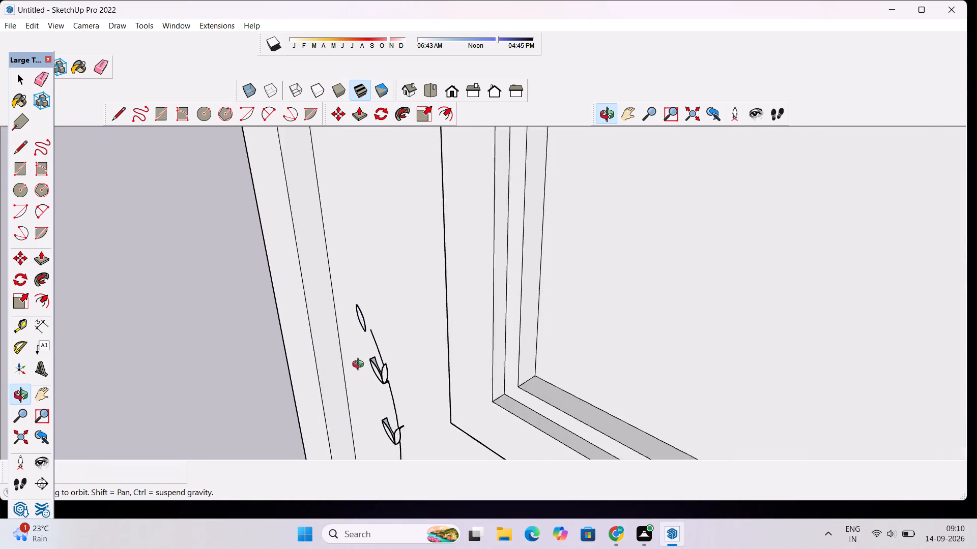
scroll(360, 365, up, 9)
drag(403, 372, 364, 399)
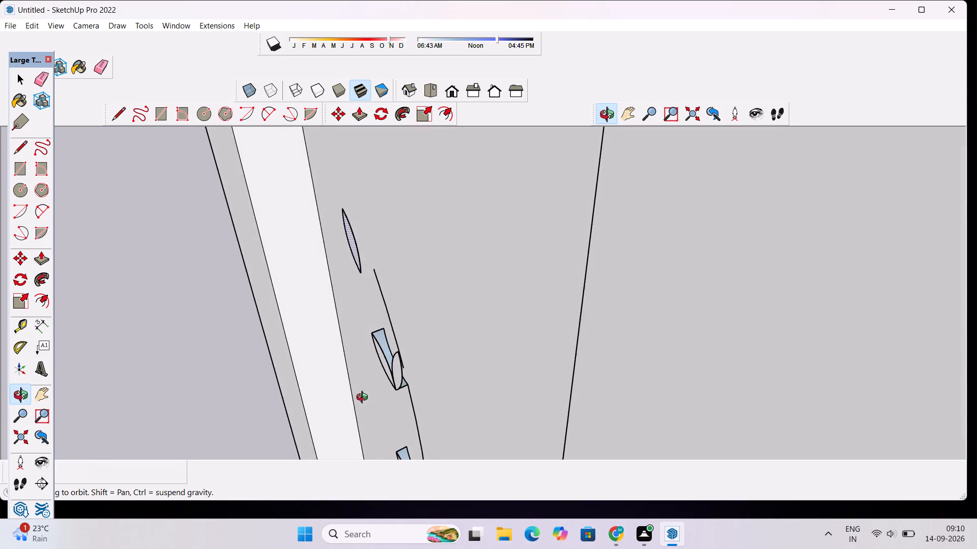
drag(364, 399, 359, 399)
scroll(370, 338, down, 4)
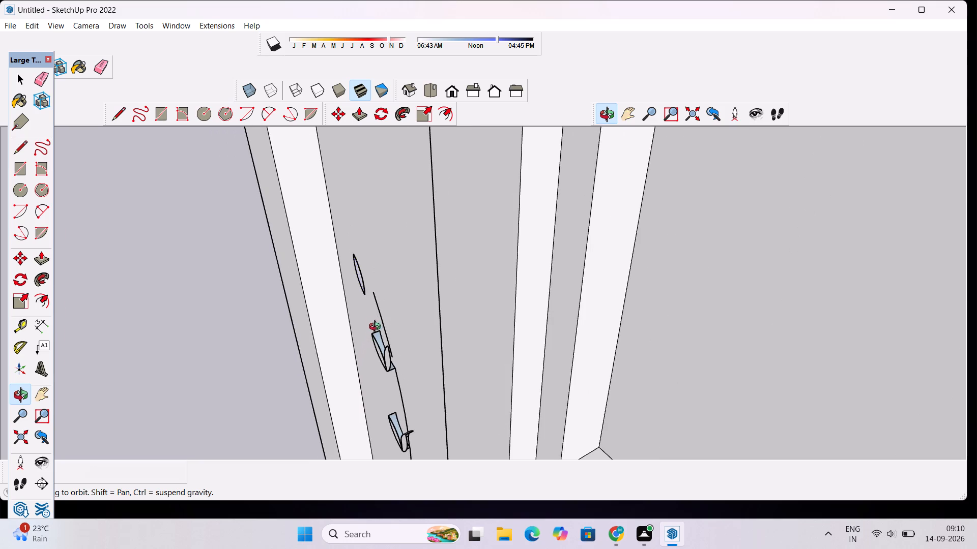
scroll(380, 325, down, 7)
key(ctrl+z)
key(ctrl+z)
Examine the whole house from the front and slightly above, including the tower, balconies and boundary walls.
scroll(388, 336, down, 12)
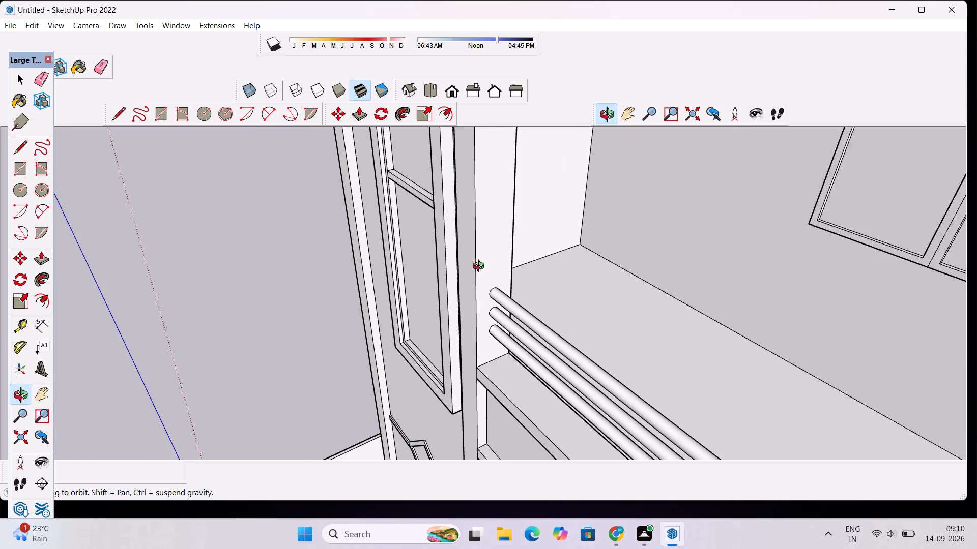
drag(428, 295, 576, 267)
scroll(577, 265, down, 20)
scroll(577, 265, down, 1)
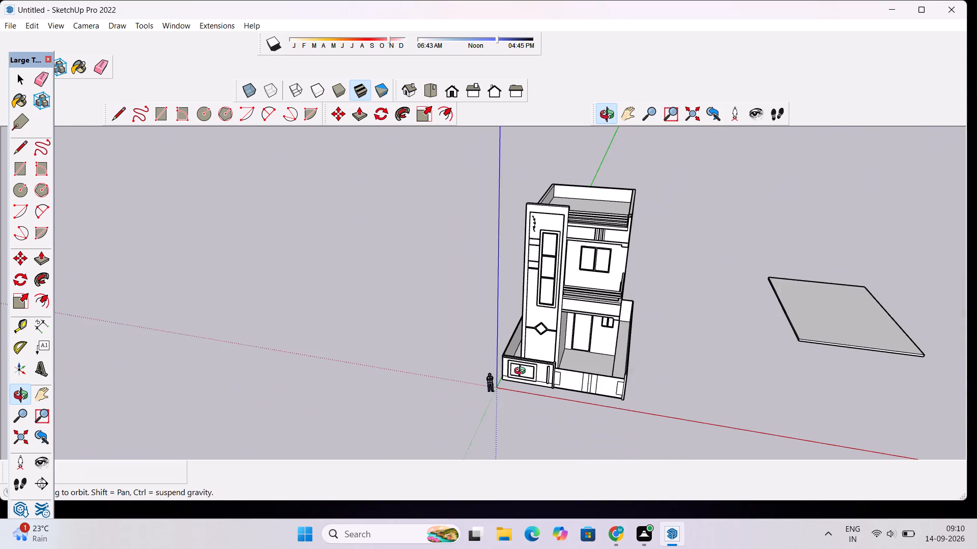
drag(531, 353, 588, 270)
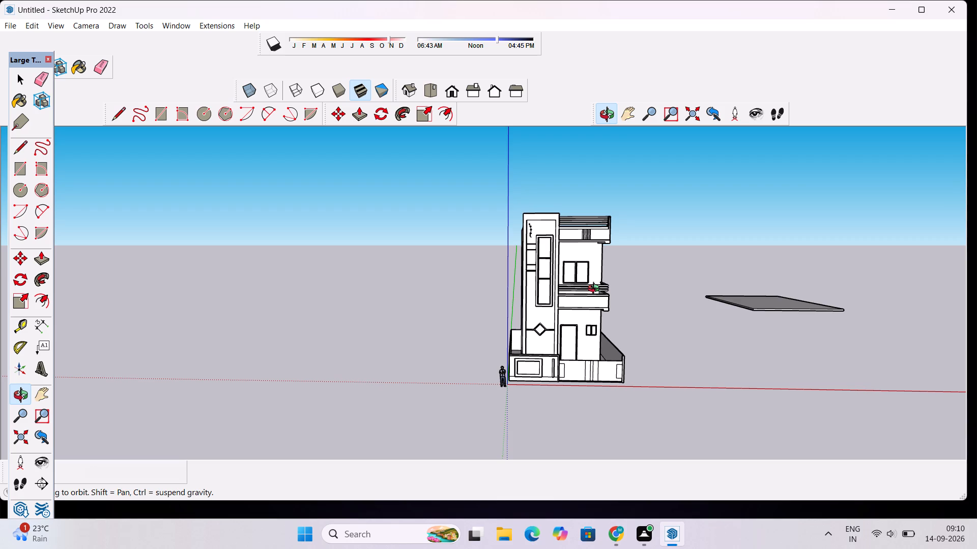
scroll(595, 286, down, 6)
scroll(595, 286, up, 6)
shift+drag(635, 302, 498, 327)
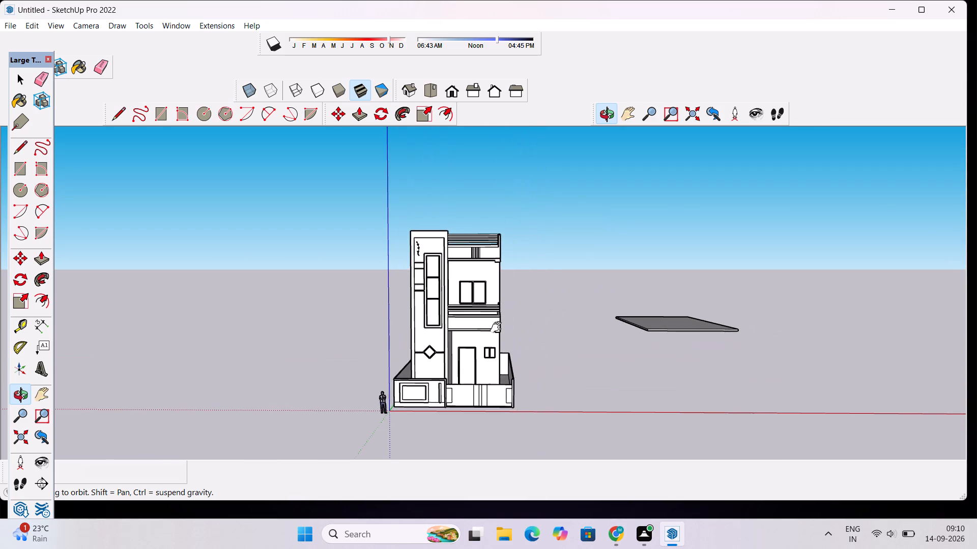
scroll(462, 289, down, 4)
drag(457, 299, 455, 316)
scroll(467, 350, down, 2)
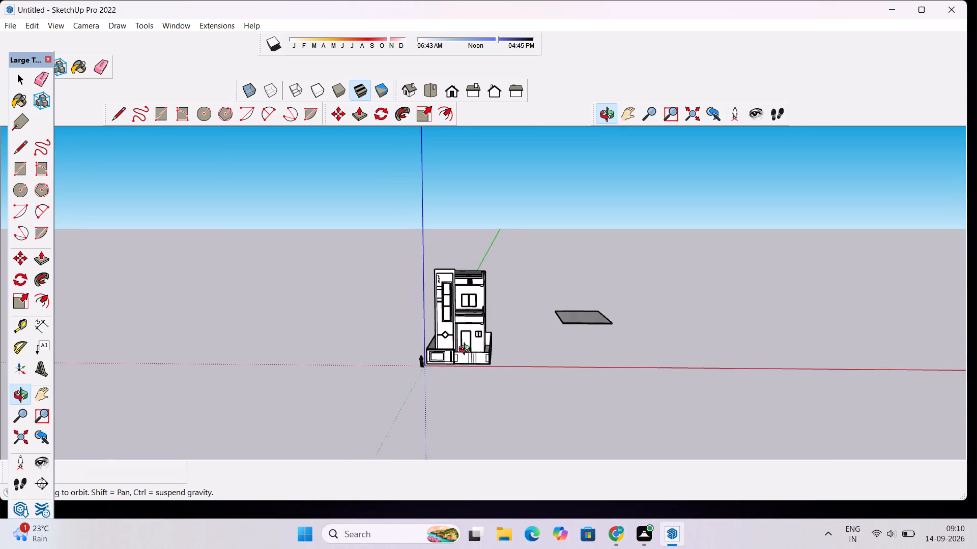
scroll(467, 350, down, 2)
scroll(463, 398, up, 5)
scroll(481, 336, up, 4)
drag(485, 317, 478, 354)
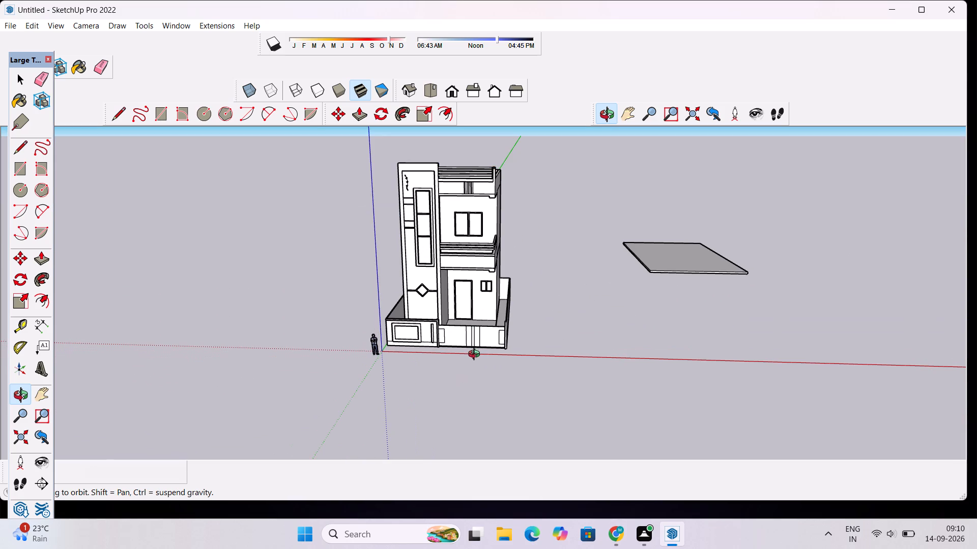
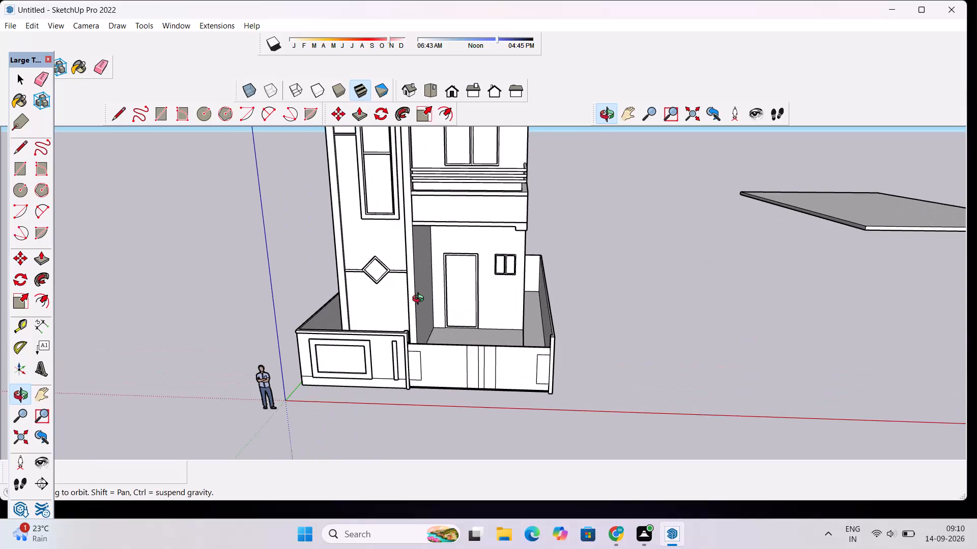
Show Tray 1, which contains the materials palette.
scroll(420, 300, up, 1)
shift+drag(420, 300, 430, 347)
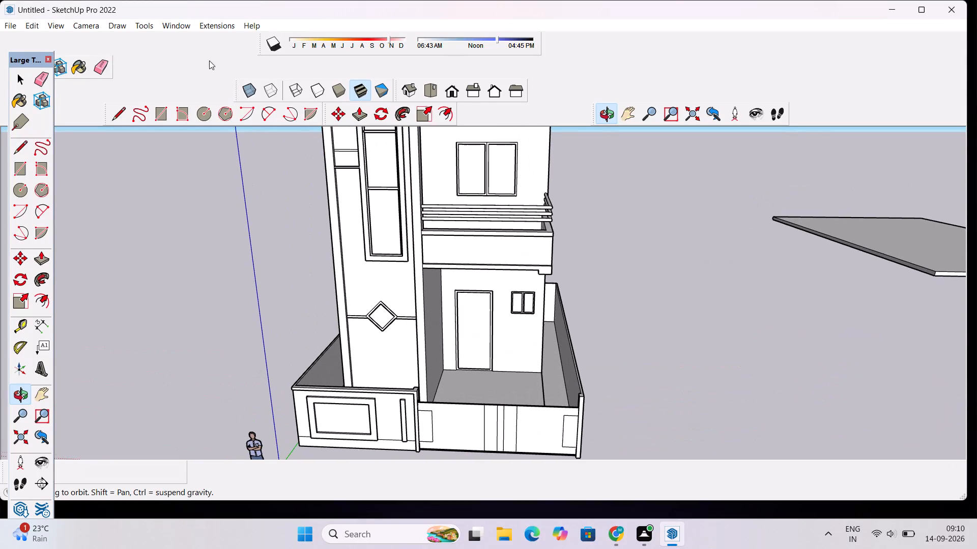
click(175, 24)
click(183, 52)
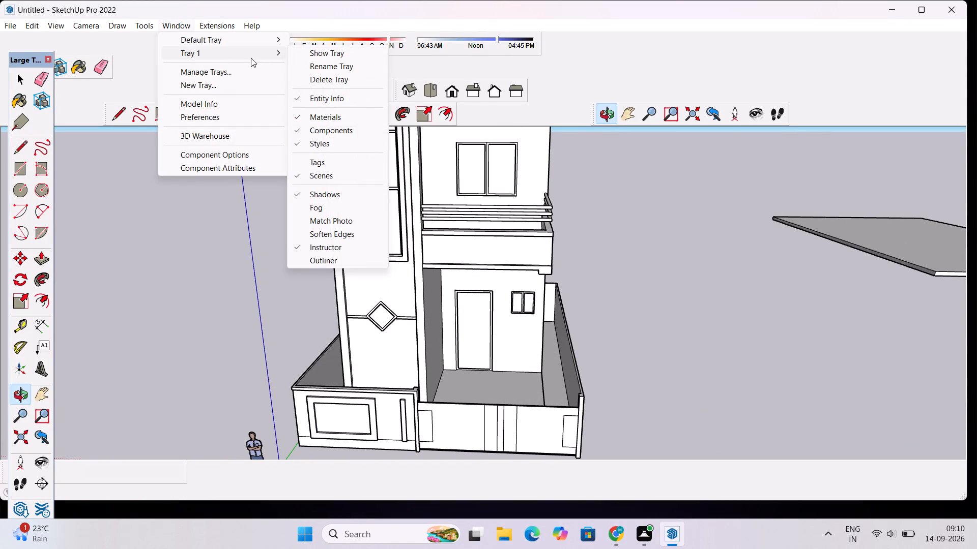
click(318, 54)
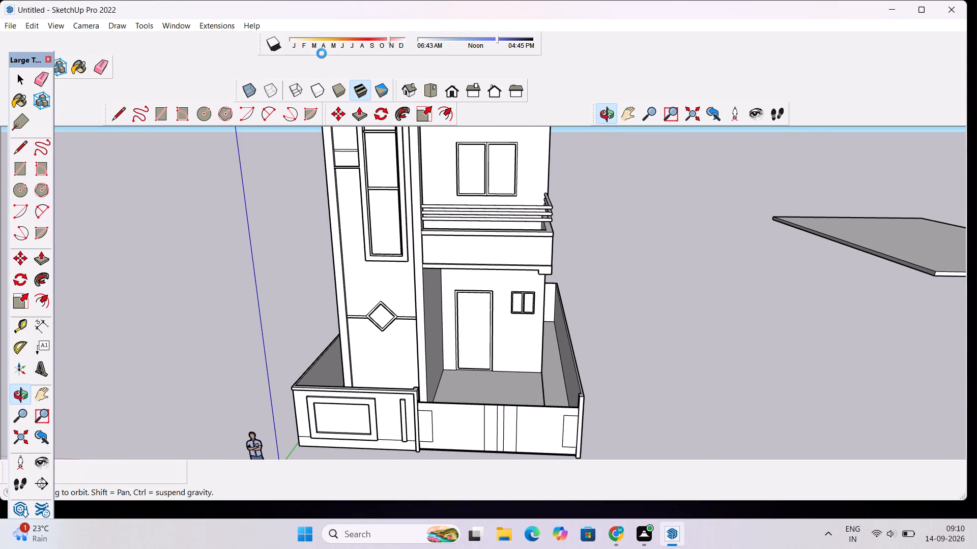
Pick the 0078_DarkSlateGray material from Colors-Named and paint the front frame of the tall facade tower.
scroll(381, 173, down, 8)
scroll(486, 222, down, 6)
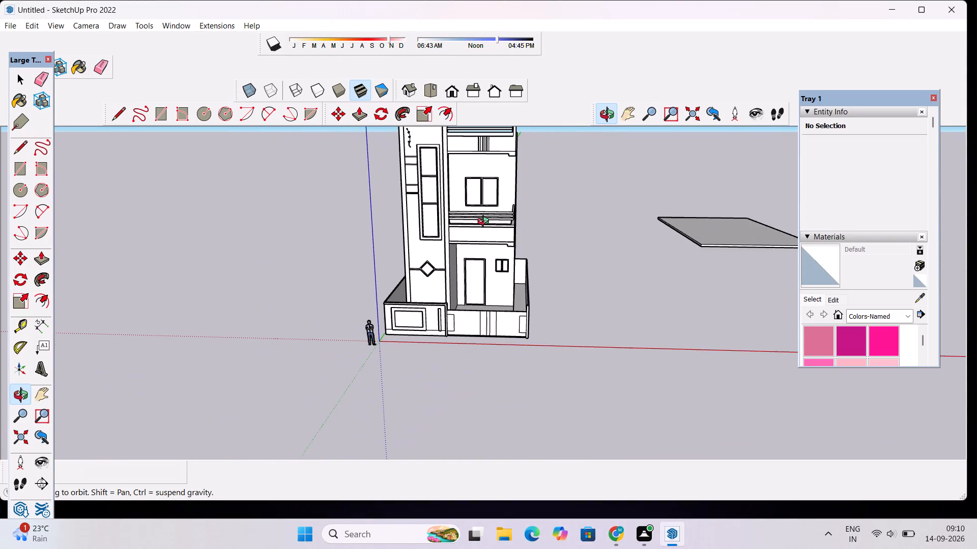
drag(451, 224, 449, 197)
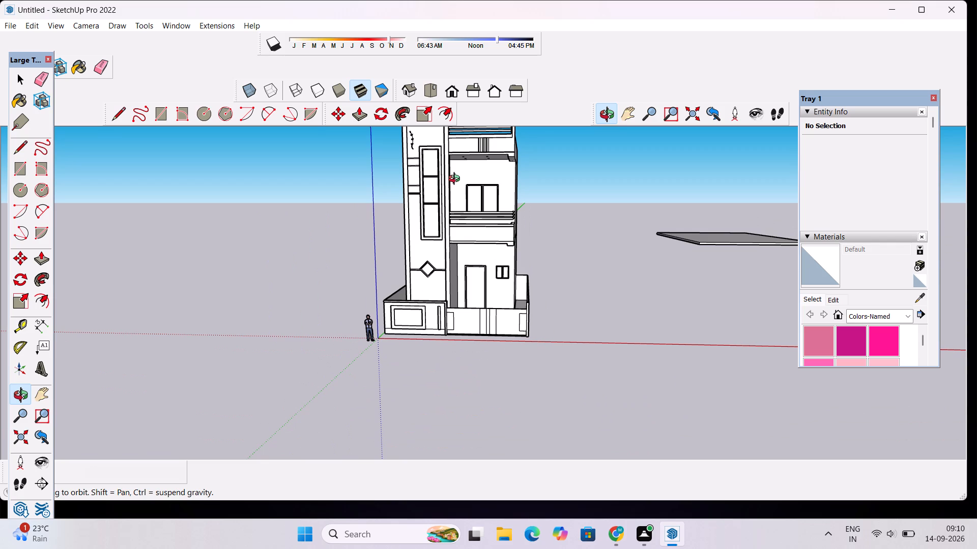
shift+drag(456, 180, 445, 241)
scroll(448, 188, up, 4)
scroll(490, 202, up, 2)
scroll(490, 202, down, 5)
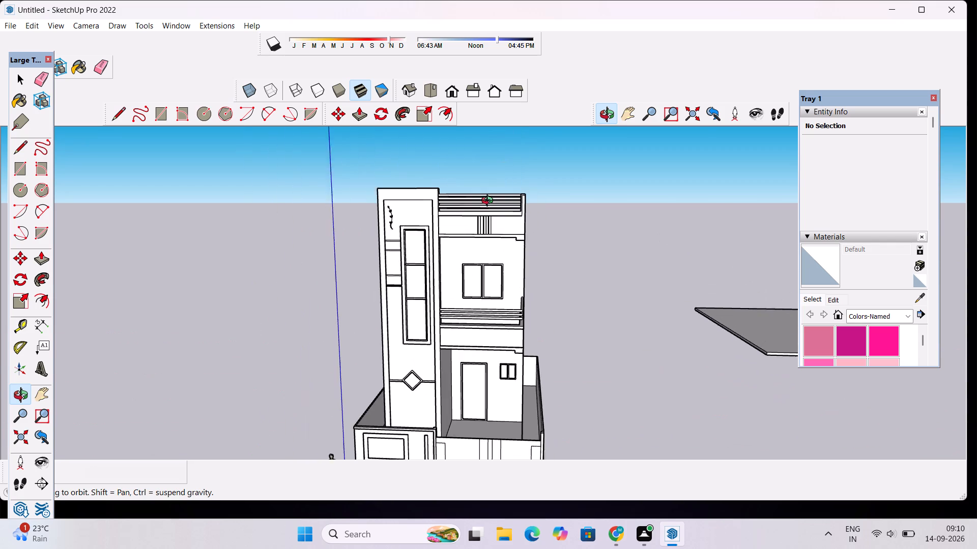
scroll(817, 267, down, 2)
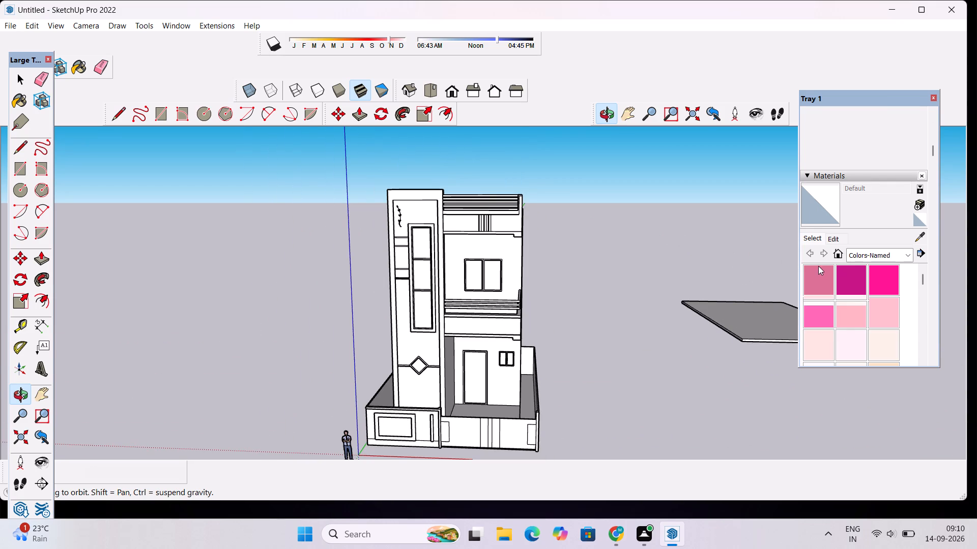
scroll(835, 286, down, 2)
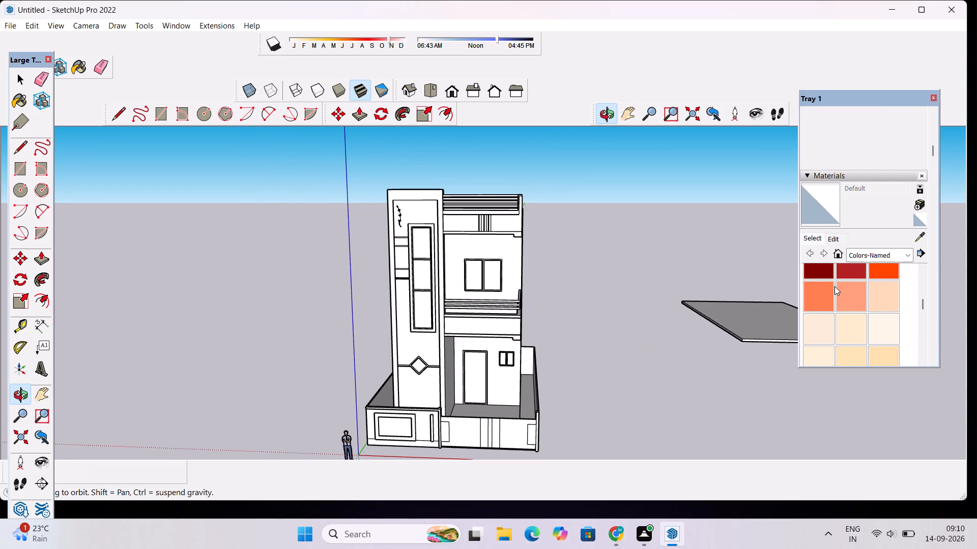
scroll(835, 286, down, 9)
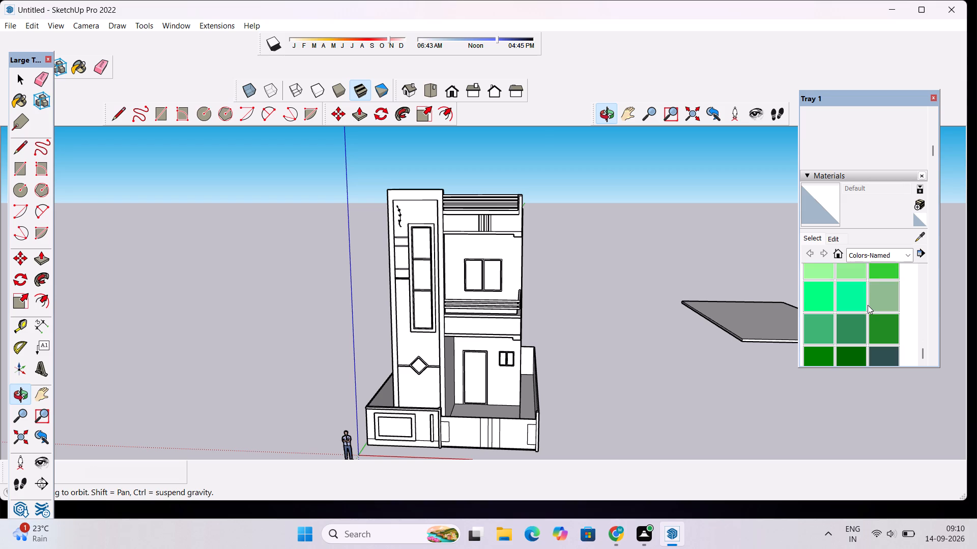
scroll(868, 306, down, 1)
click(893, 301)
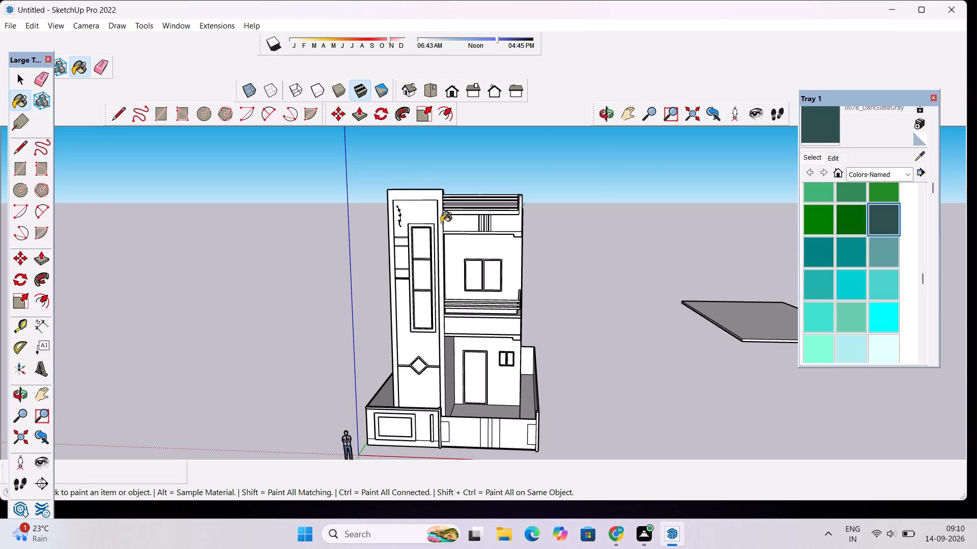
click(413, 194)
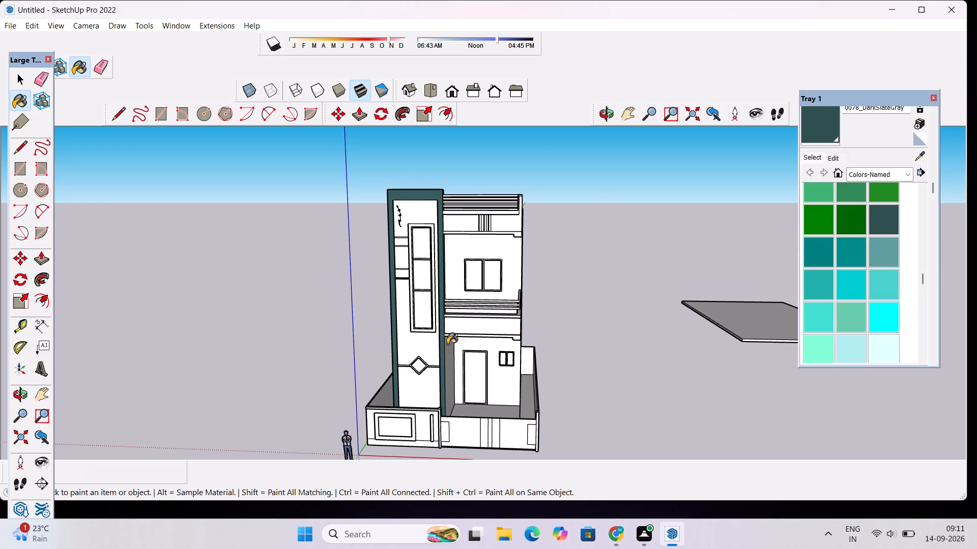
Paint the front faces of the first-floor balcony's lower and upper bands with 0078_DarkSlateGray.
scroll(447, 325, up, 14)
click(462, 363)
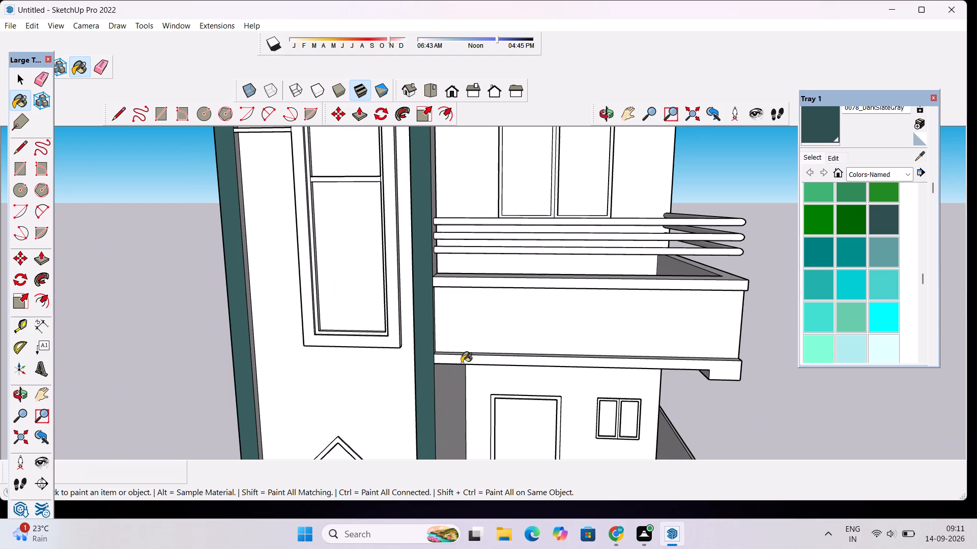
click(535, 278)
scroll(521, 286, down, 14)
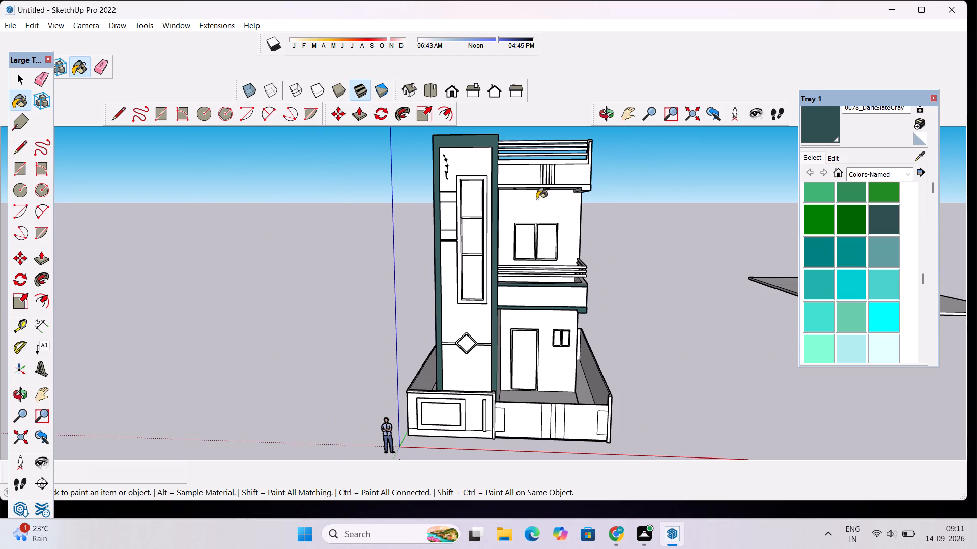
Paint the front edge of the slab band below the roof parapet with 0078_DarkSlateGray.
scroll(547, 167, up, 10)
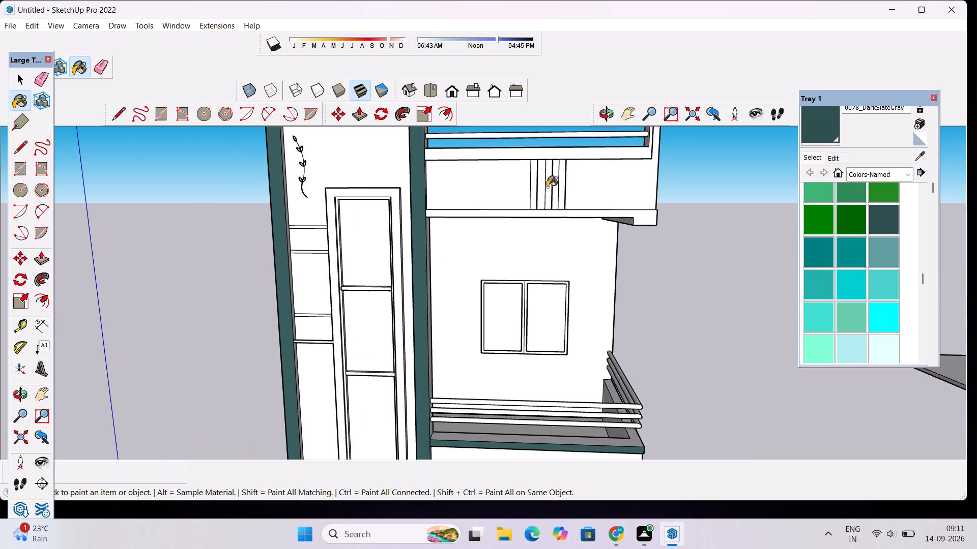
click(563, 219)
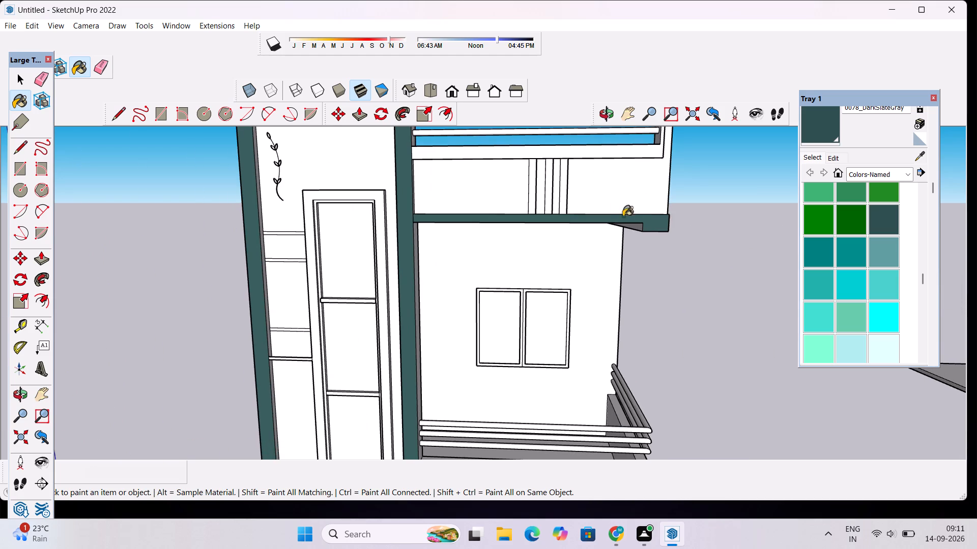
Paint the underside and inner face of the side beam beneath the roof slab with 0078_DarkSlateGray.
click(605, 119)
drag(641, 301, 628, 163)
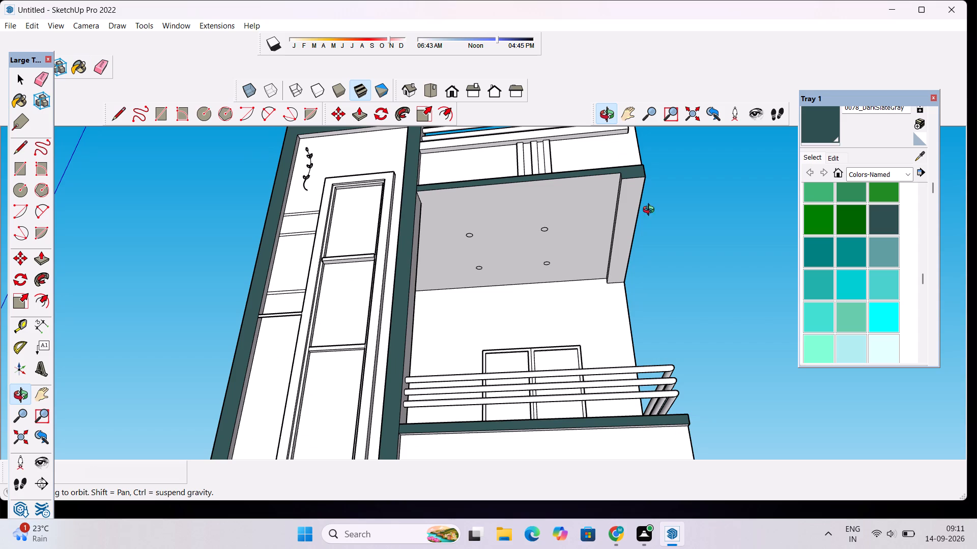
scroll(572, 217, up, 7)
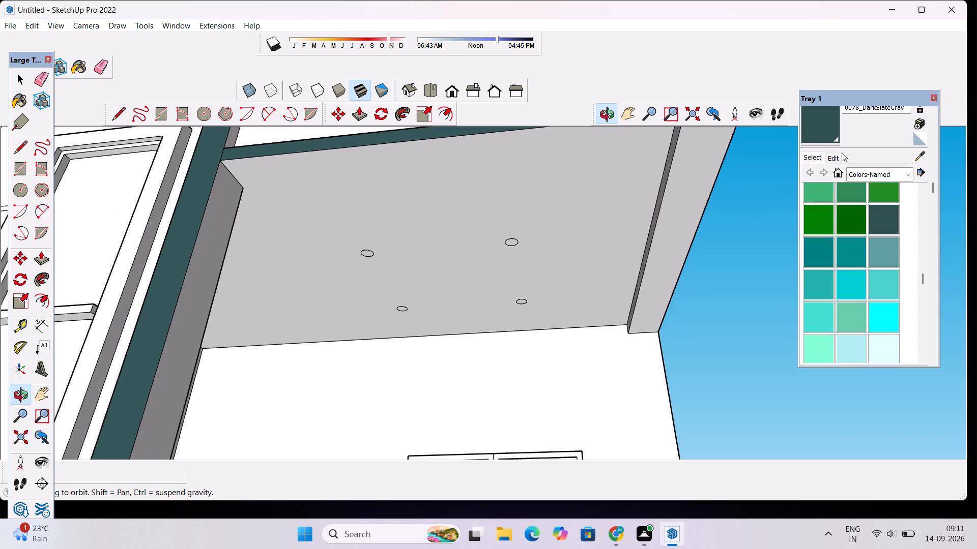
click(811, 125)
click(685, 216)
scroll(659, 218, up, 10)
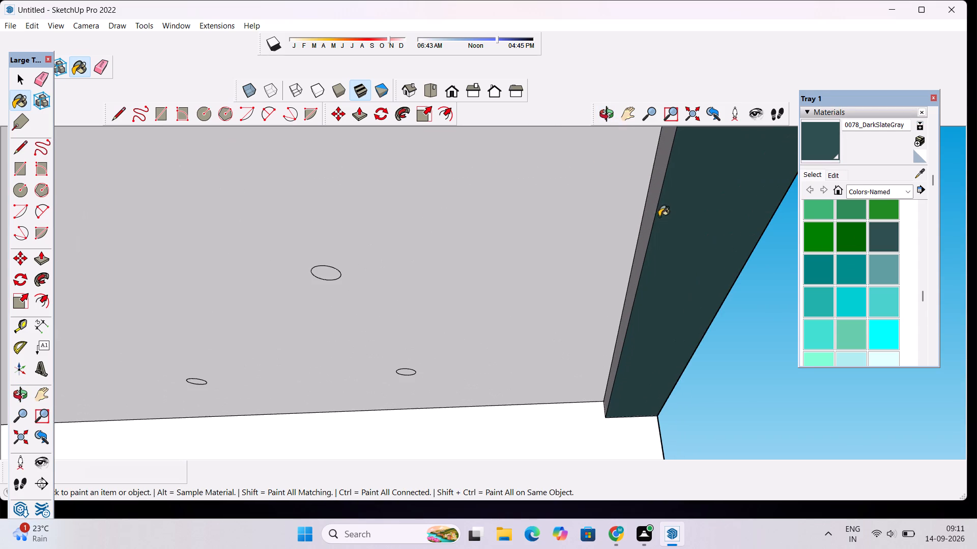
click(650, 221)
scroll(599, 196, down, 18)
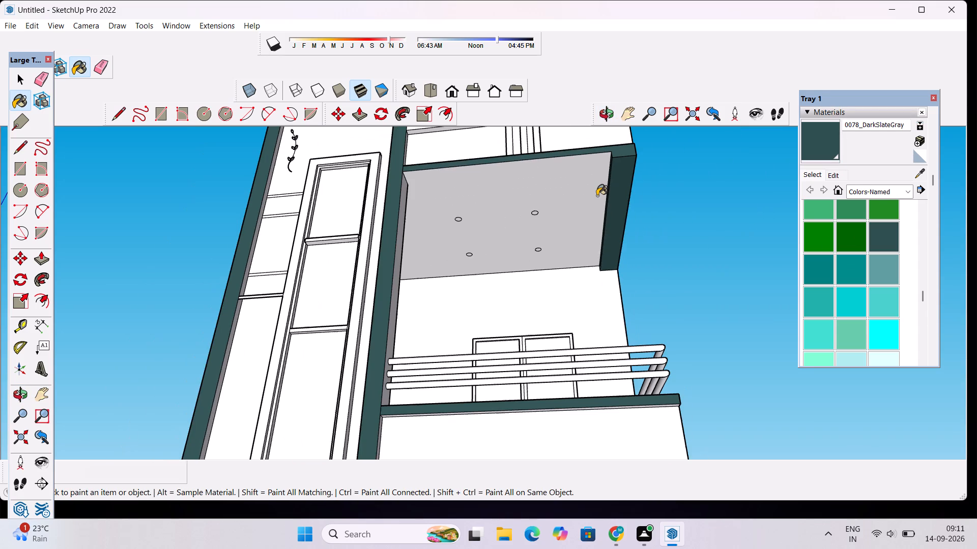
Paint the inner face and underside of the side beam beneath the first-floor balcony with 0078_DarkSlateGray.
click(604, 110)
drag(598, 186, 596, 264)
scroll(577, 193, down, 8)
scroll(562, 312, up, 5)
drag(602, 356, 597, 215)
scroll(628, 308, up, 3)
drag(617, 323, 673, 340)
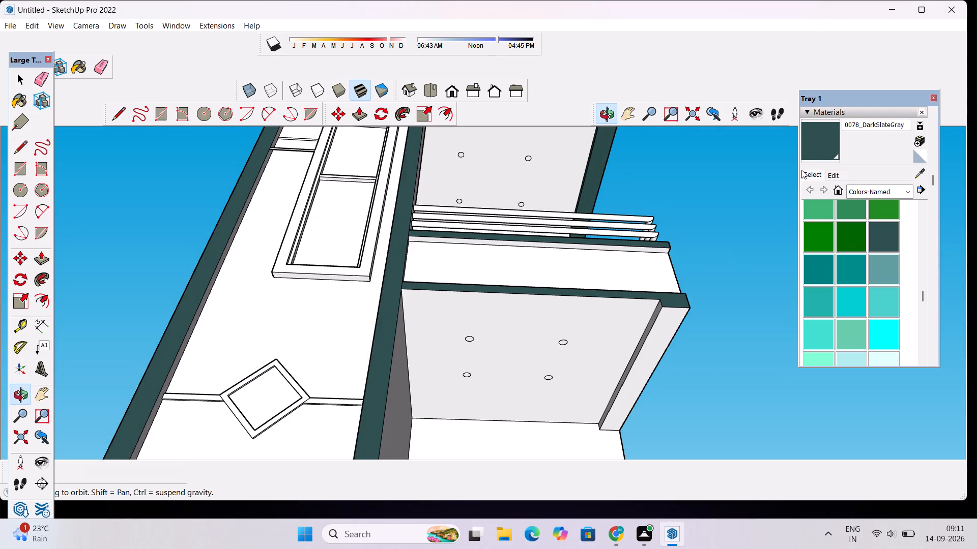
click(810, 148)
scroll(622, 349, up, 4)
click(651, 340)
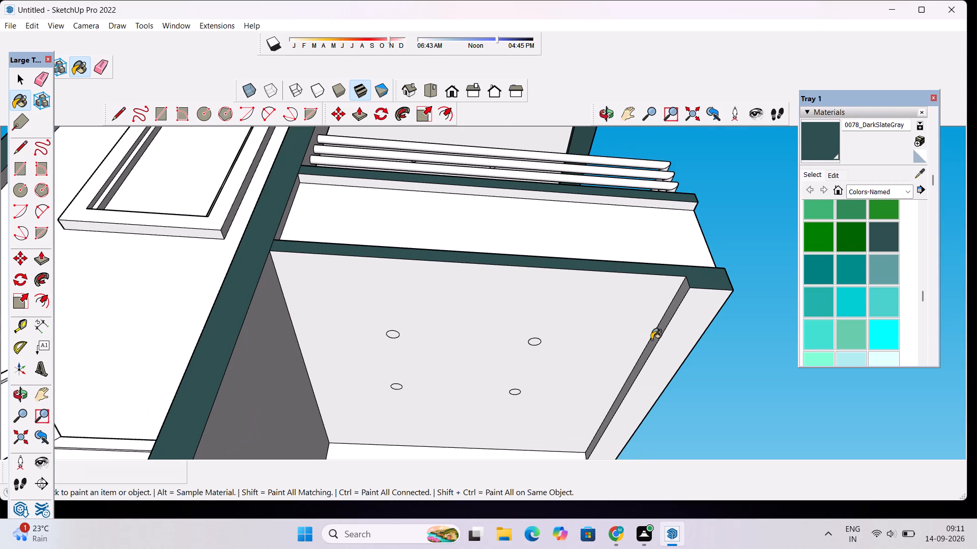
click(668, 348)
scroll(596, 245, down, 4)
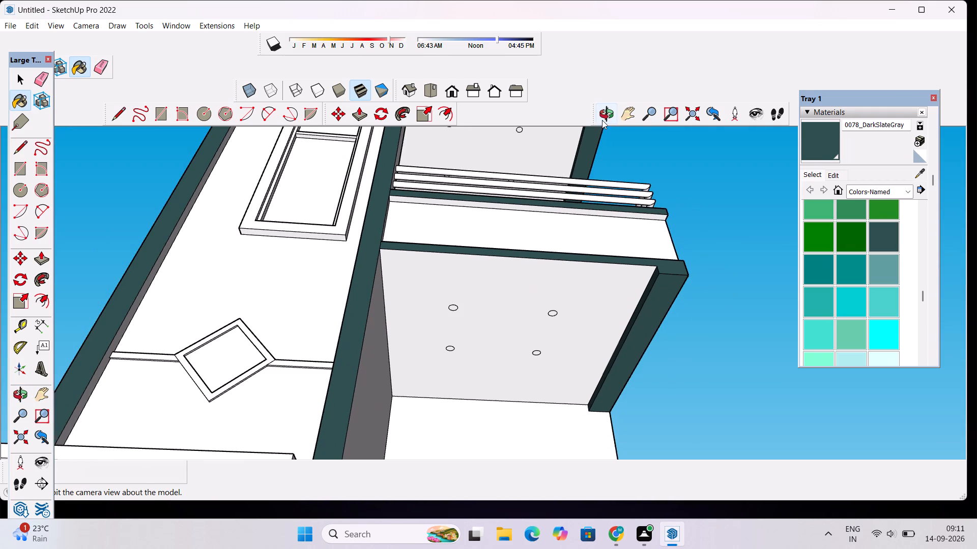
Paint the balcony lower band's top ledge and the adjoining side strip of the tower frame with 0078_DarkSlateGray.
click(602, 119)
drag(621, 161, 487, 205)
scroll(483, 204, down, 3)
scroll(412, 245, up, 4)
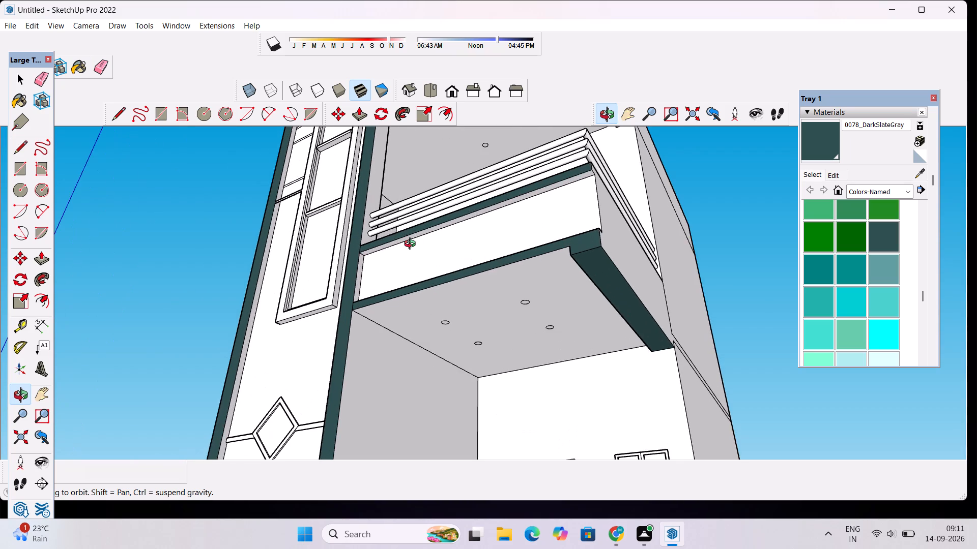
drag(416, 254, 381, 294)
drag(374, 302, 338, 407)
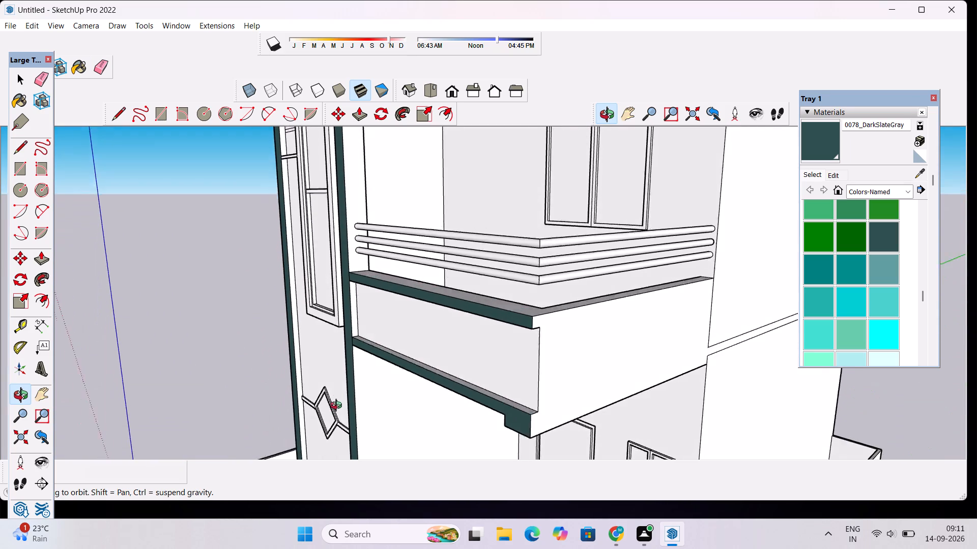
drag(338, 407, 338, 416)
click(816, 144)
scroll(470, 386, up, 6)
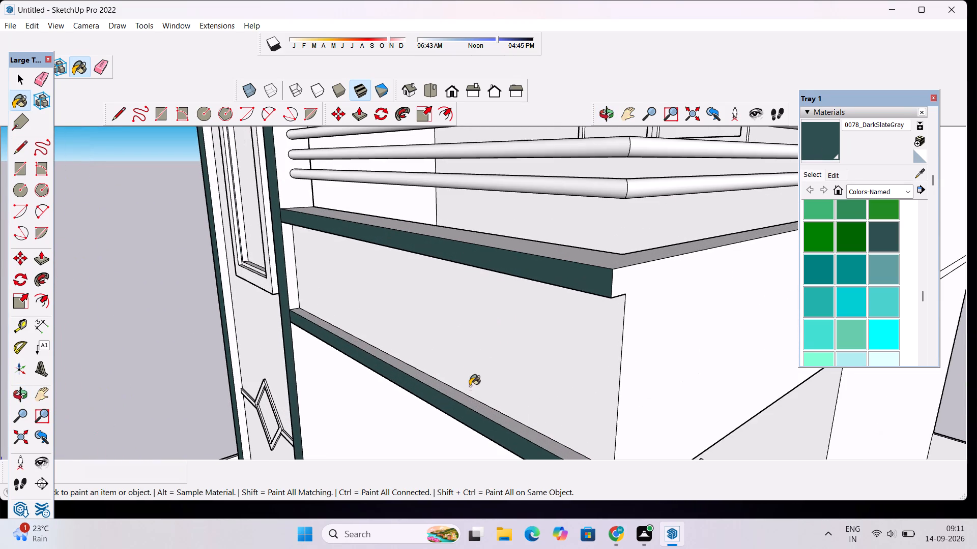
click(468, 402)
click(288, 273)
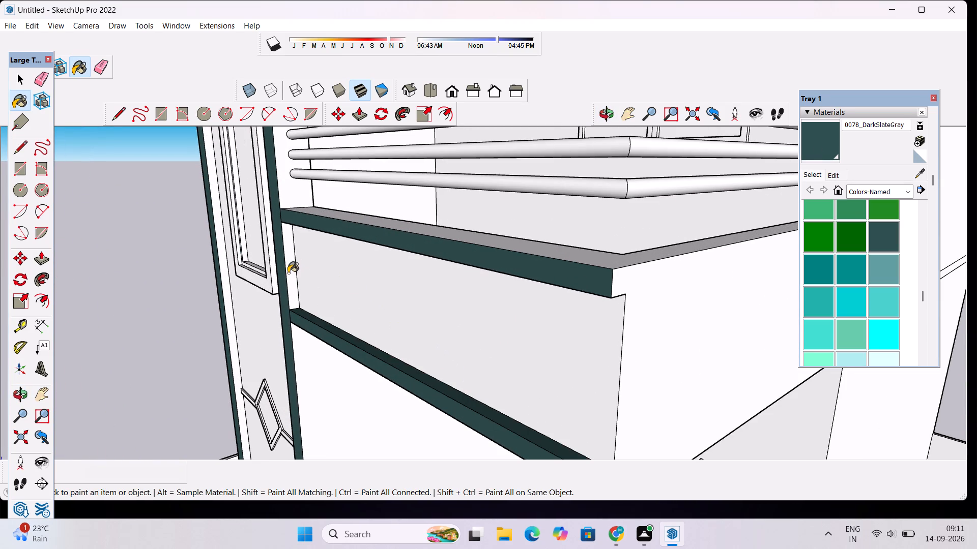
Paint the underside of the first-floor balcony's upper band with 0078_DarkSlateGray.
click(607, 119)
drag(448, 345, 480, 292)
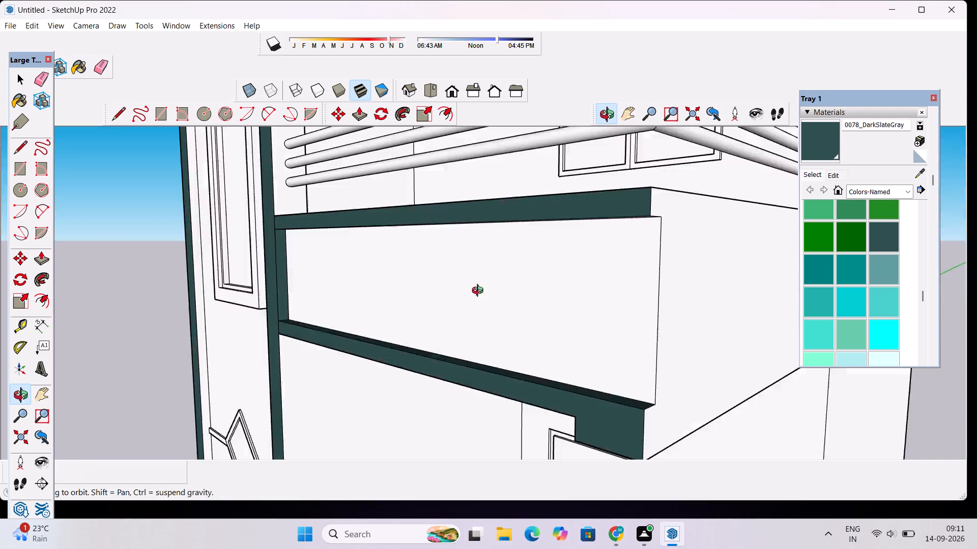
drag(480, 292, 509, 203)
shift+drag(509, 203, 509, 323)
scroll(501, 290, up, 3)
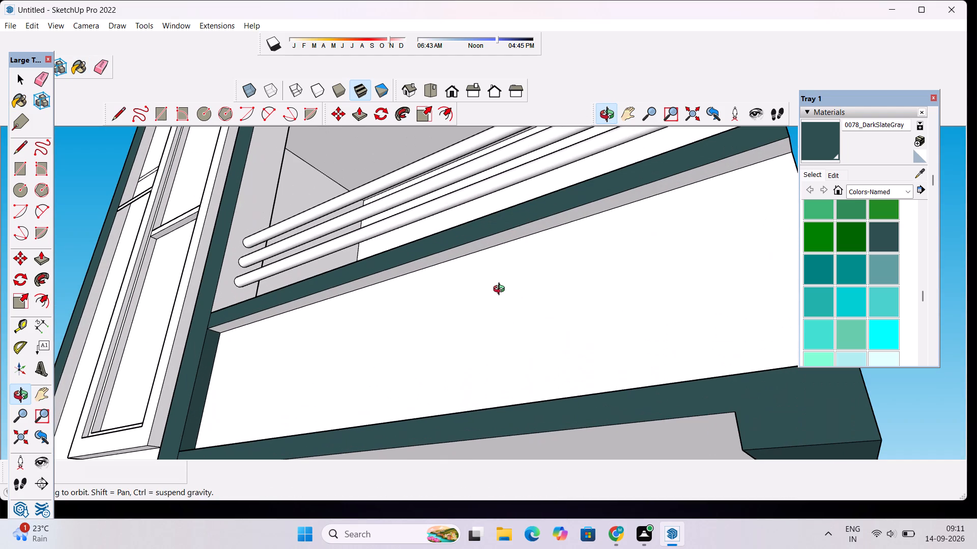
click(809, 150)
click(737, 168)
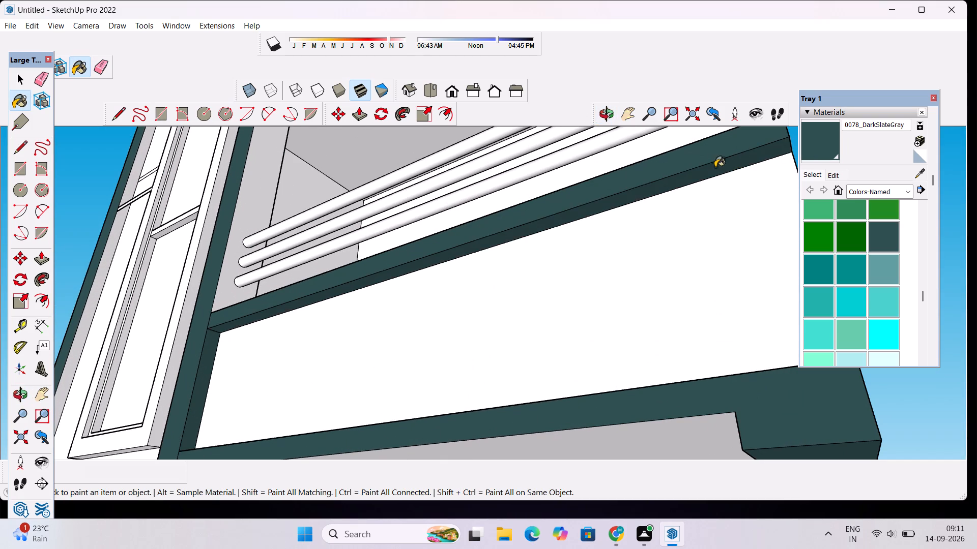
Paint the top ledge of the slab band below the roof parapet with 0078_DarkSlateGray.
scroll(684, 179, down, 12)
click(606, 109)
drag(598, 197, 595, 268)
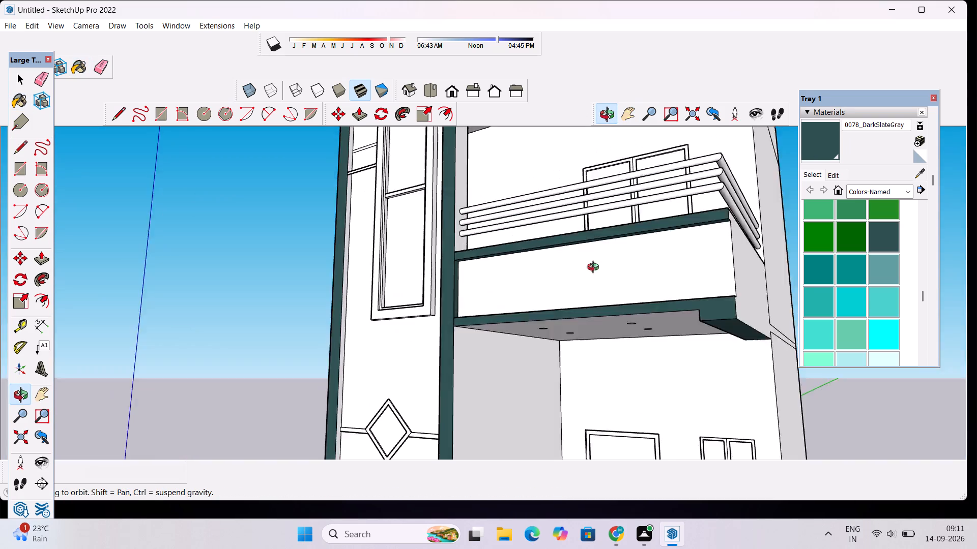
drag(595, 268, 543, 393)
scroll(500, 325, down, 11)
drag(499, 339, 550, 218)
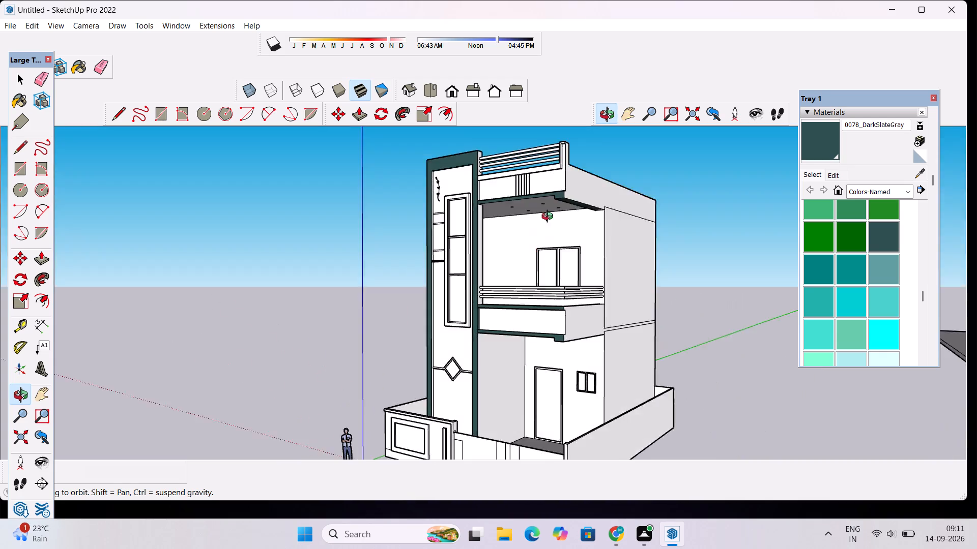
drag(550, 218, 563, 168)
scroll(543, 188, up, 5)
drag(538, 221, 593, 378)
scroll(580, 261, up, 2)
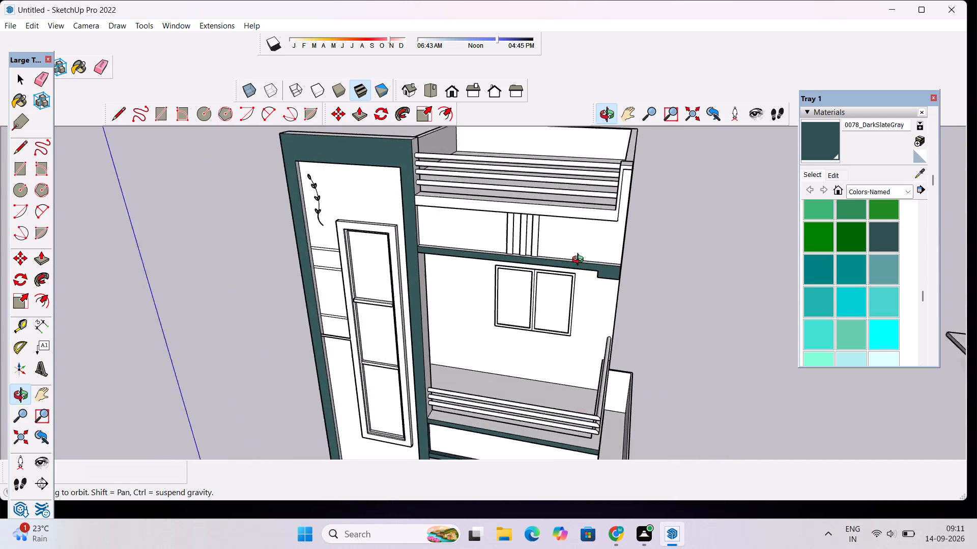
scroll(580, 261, up, 7)
drag(576, 265, 543, 288)
scroll(533, 280, down, 4)
drag(542, 295, 489, 301)
scroll(483, 278, up, 1)
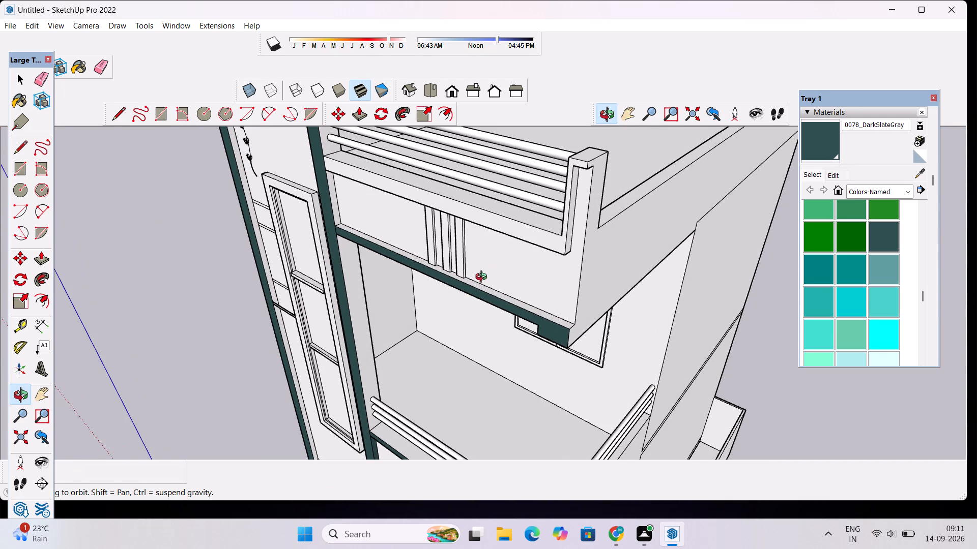
click(815, 141)
scroll(504, 290, up, 5)
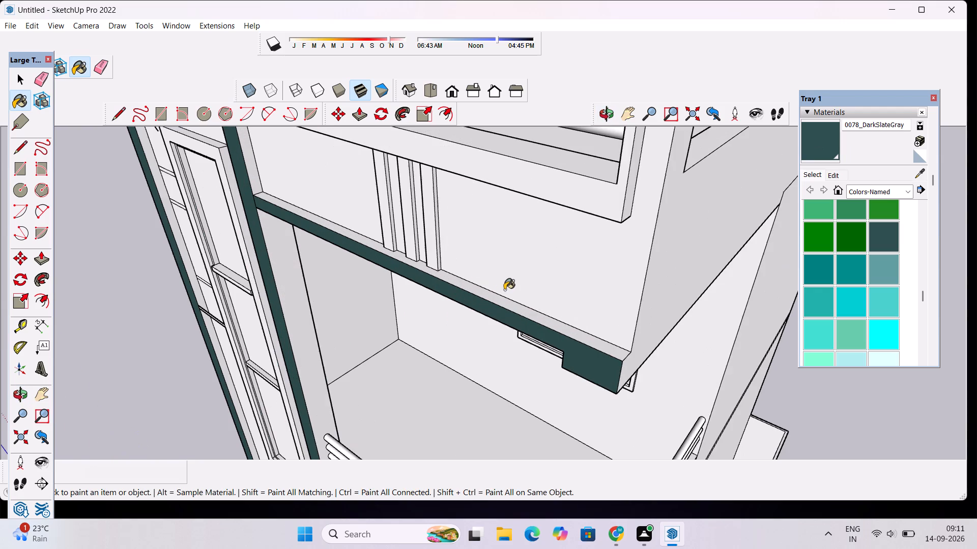
click(507, 303)
scroll(471, 306, down, 11)
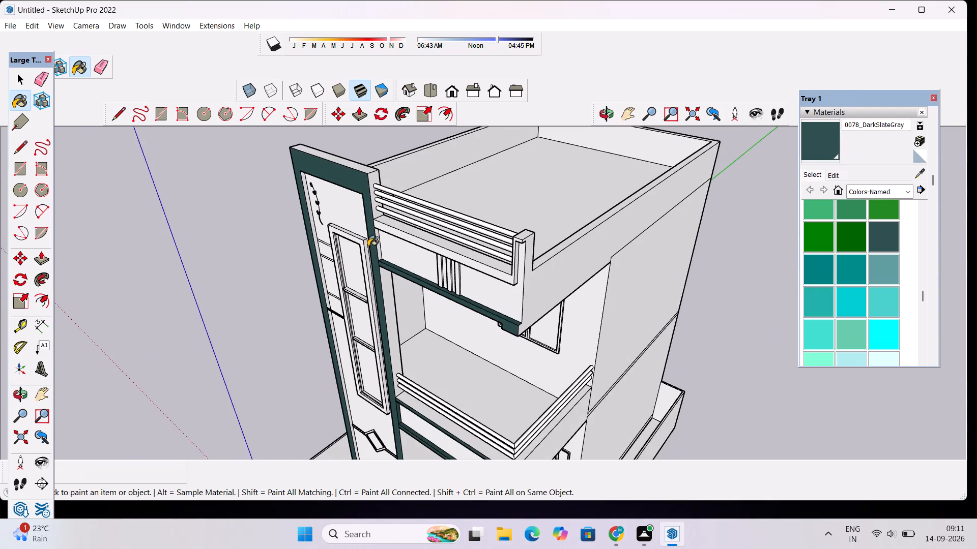
Paint the tower frame's exposed side strip beside the roof parapet wall with 0078_DarkSlateGray.
scroll(368, 247, up, 10)
click(395, 236)
scroll(395, 239, down, 5)
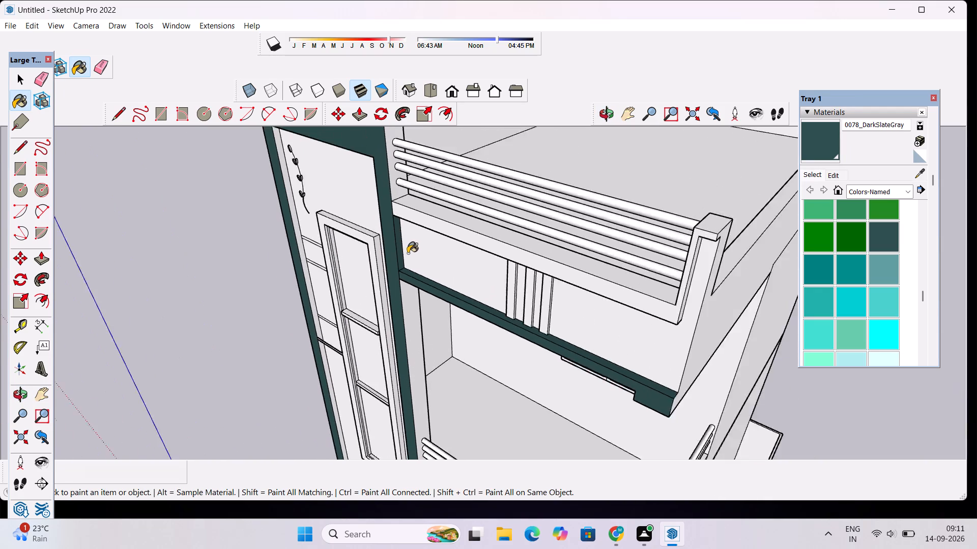
scroll(408, 253, down, 6)
scroll(411, 258, up, 2)
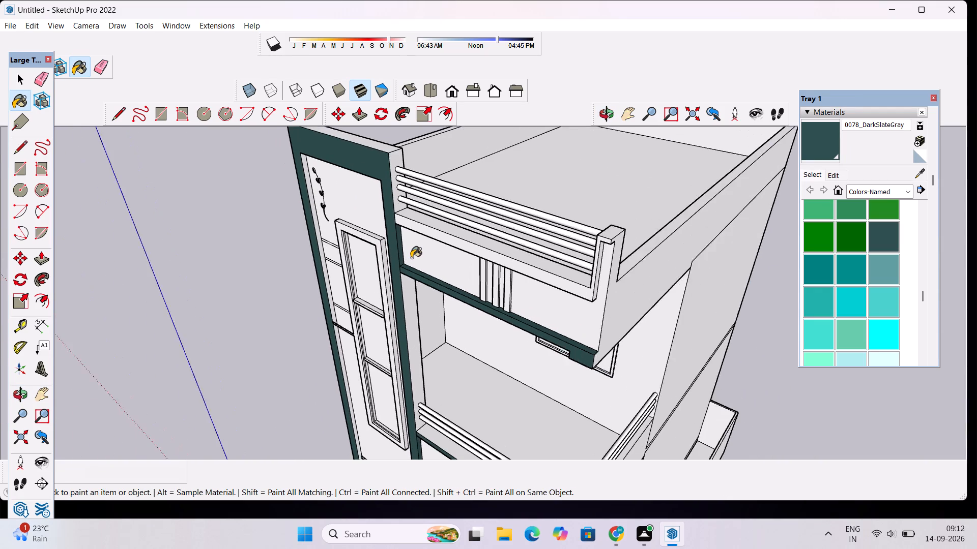
scroll(411, 258, up, 1)
scroll(411, 257, down, 2)
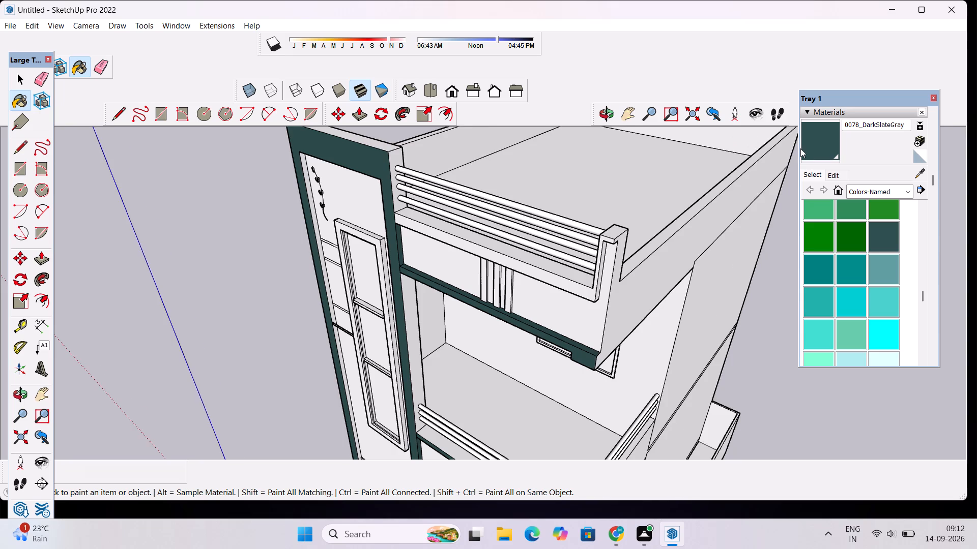
Paint the front face of the tall window's outer frame on the tower with 0078_DarkSlateGray.
click(602, 118)
drag(324, 344, 429, 219)
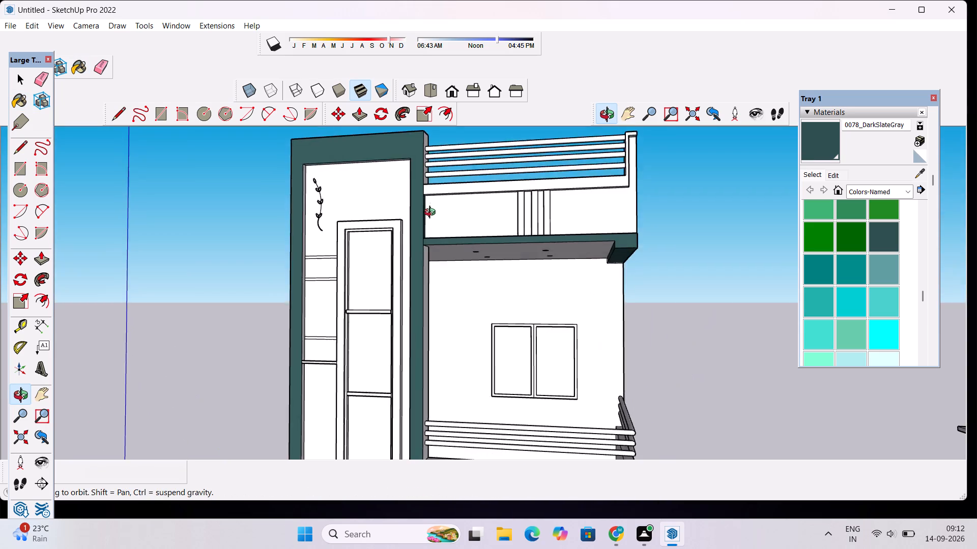
scroll(434, 206, down, 12)
scroll(434, 206, up, 1)
scroll(434, 206, down, 4)
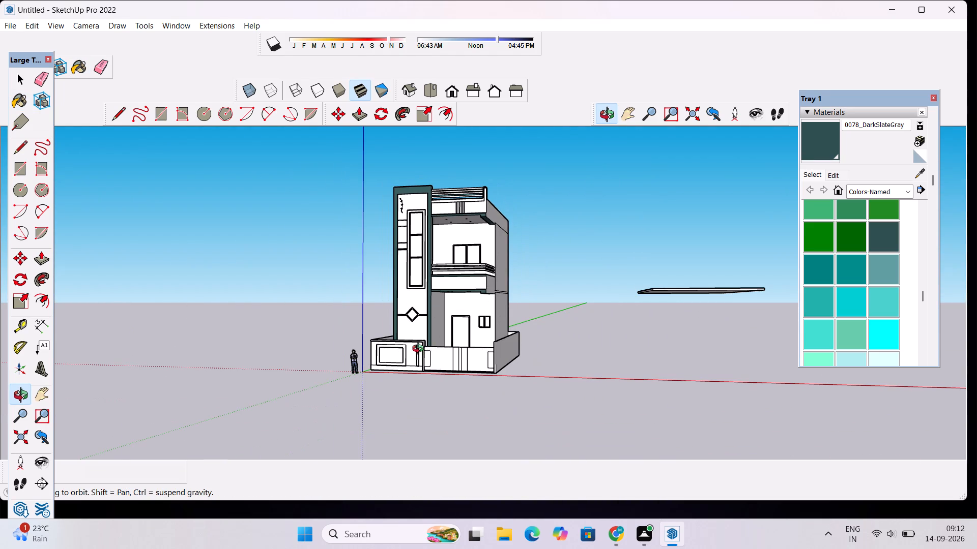
scroll(420, 350, down, 4)
scroll(402, 335, up, 11)
drag(404, 338, 423, 365)
scroll(485, 314, up, 5)
scroll(485, 314, down, 5)
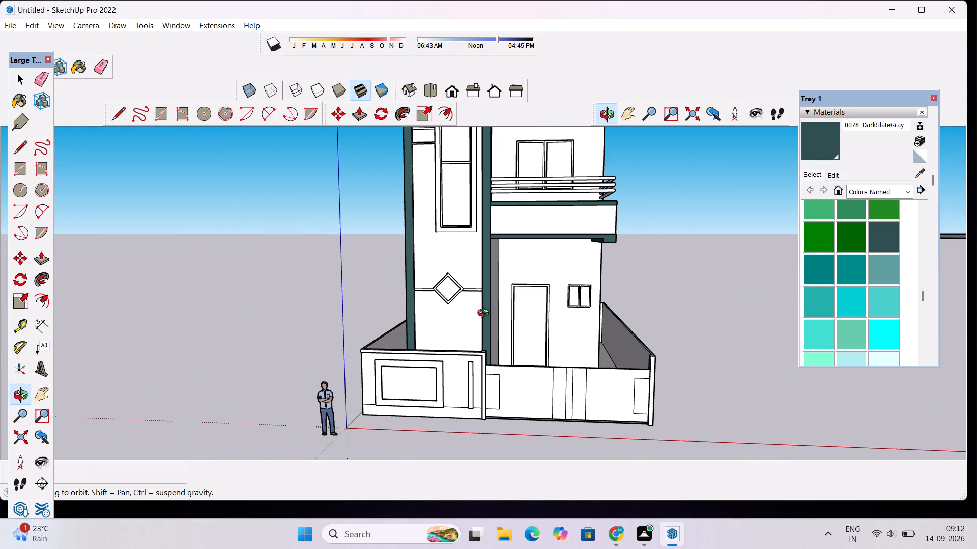
shift+drag(453, 278, 436, 432)
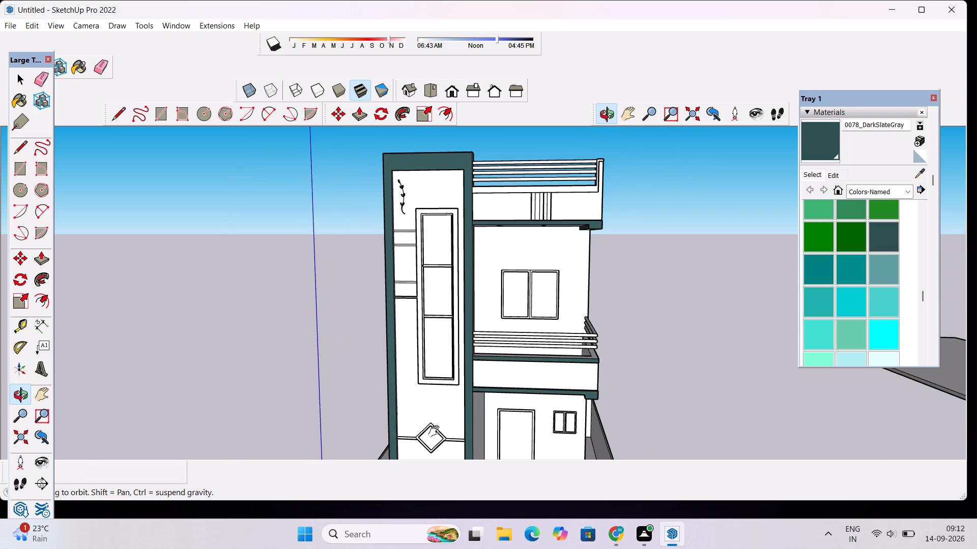
shift+drag(436, 432, 436, 432)
scroll(440, 181, up, 5)
scroll(457, 241, up, 2)
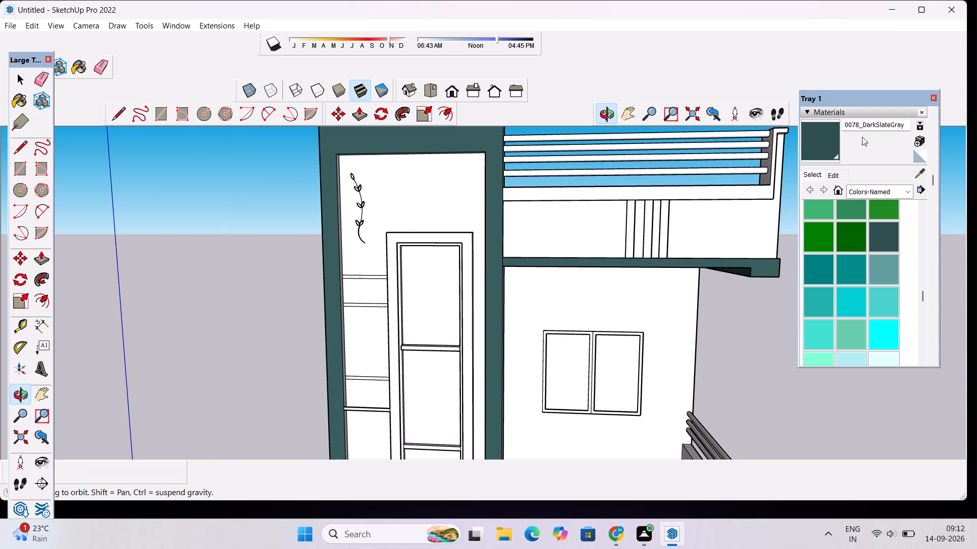
click(824, 138)
click(463, 239)
Paint the top face and the balcony-facing outer side of the tall window frame with 0078_DarkSlateGray.
scroll(462, 239, up, 3)
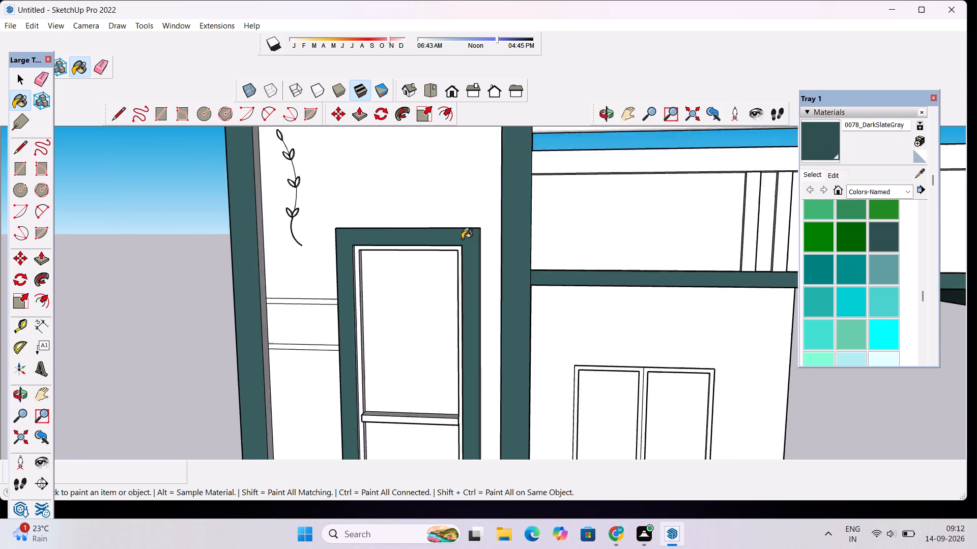
scroll(462, 239, up, 7)
click(608, 119)
drag(569, 169, 553, 231)
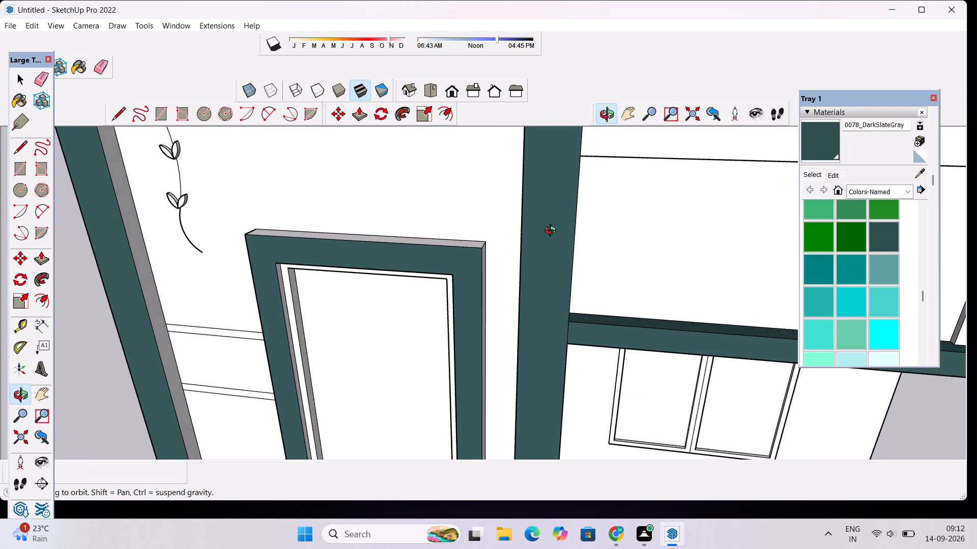
scroll(551, 232, down, 5)
scroll(481, 261, up, 4)
drag(485, 259, 423, 291)
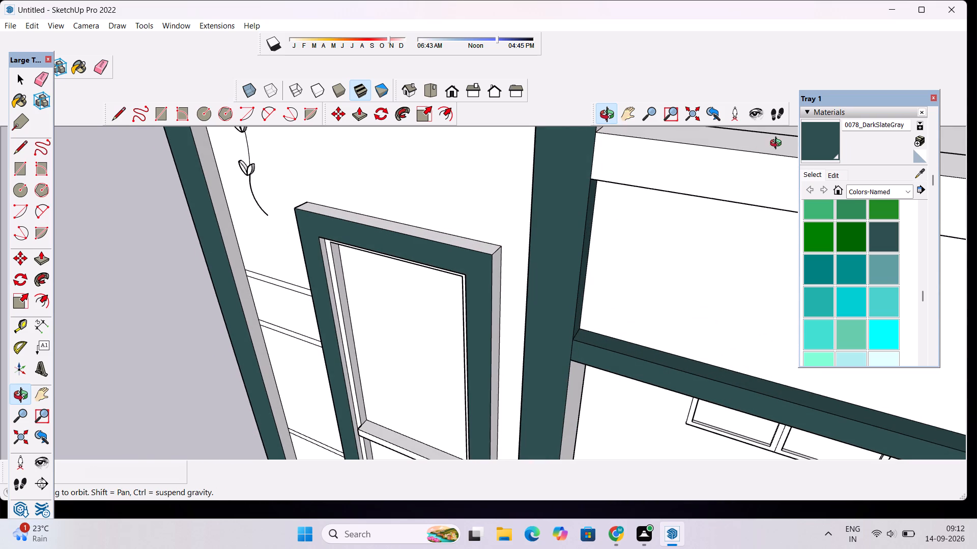
click(815, 149)
scroll(505, 235, up, 3)
click(481, 251)
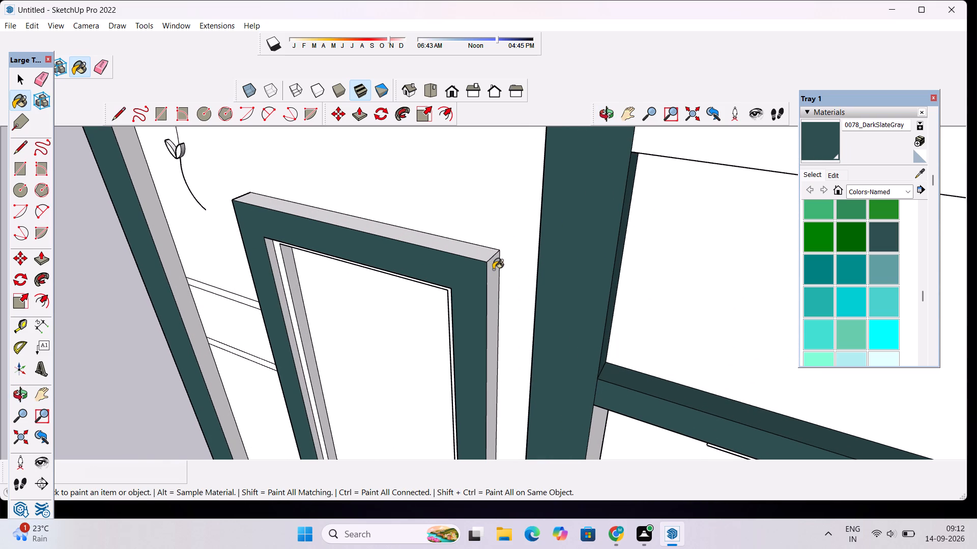
click(494, 269)
scroll(437, 195, down, 9)
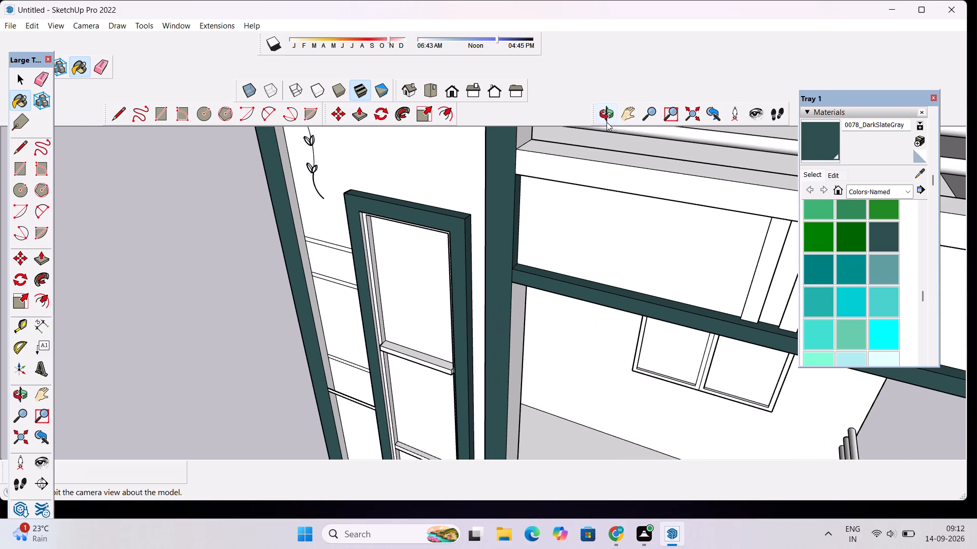
Paint the tall window frame's other outer side, facing the horizontal wall strips, with 0078_DarkSlateGray.
click(606, 120)
drag(395, 272, 683, 143)
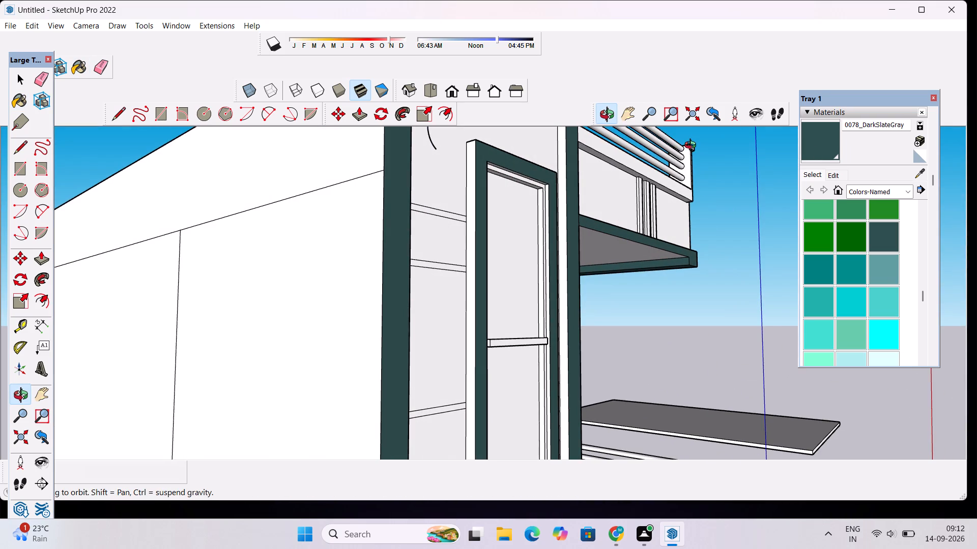
click(818, 139)
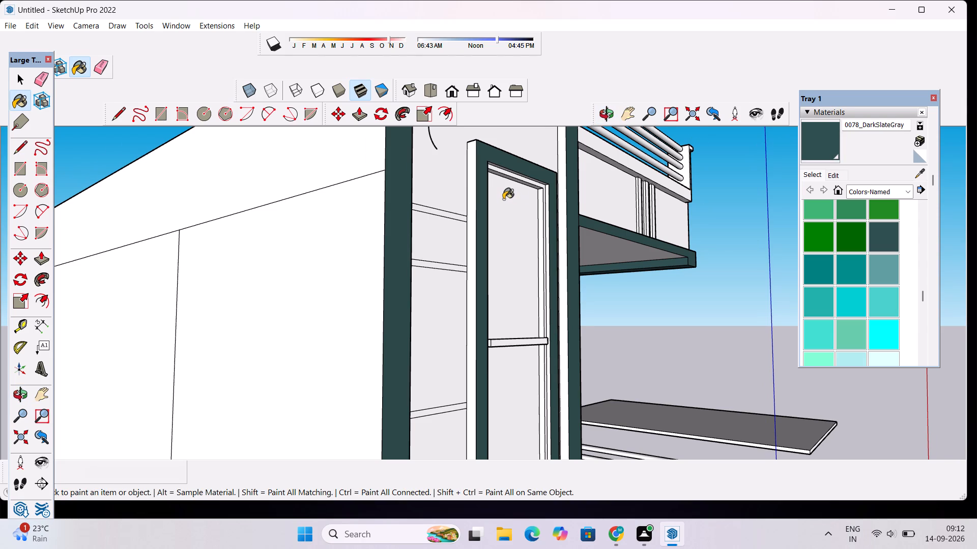
scroll(503, 199, up, 3)
click(463, 180)
scroll(515, 151, down, 10)
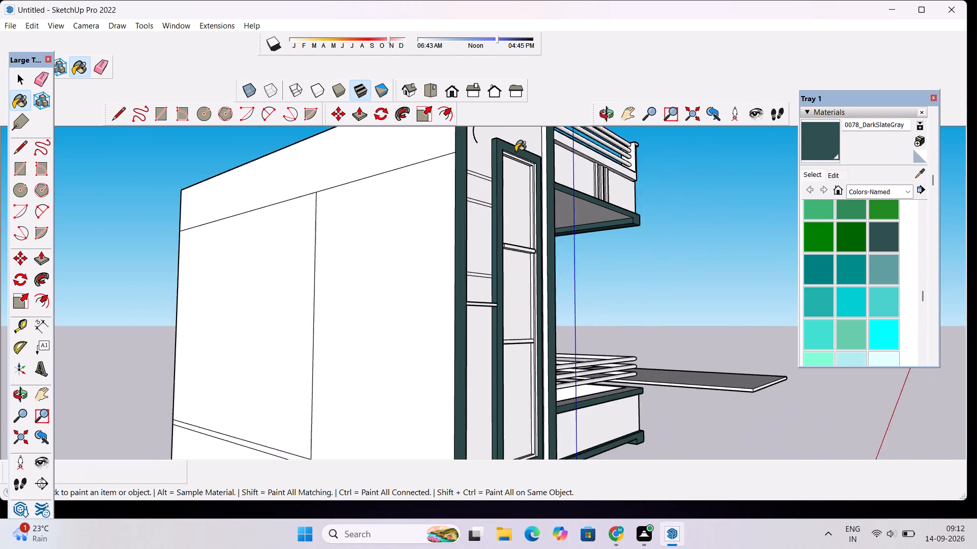
Paint the underside of the tall window frame with 0078_DarkSlateGray.
scroll(515, 151, down, 11)
scroll(516, 292, up, 9)
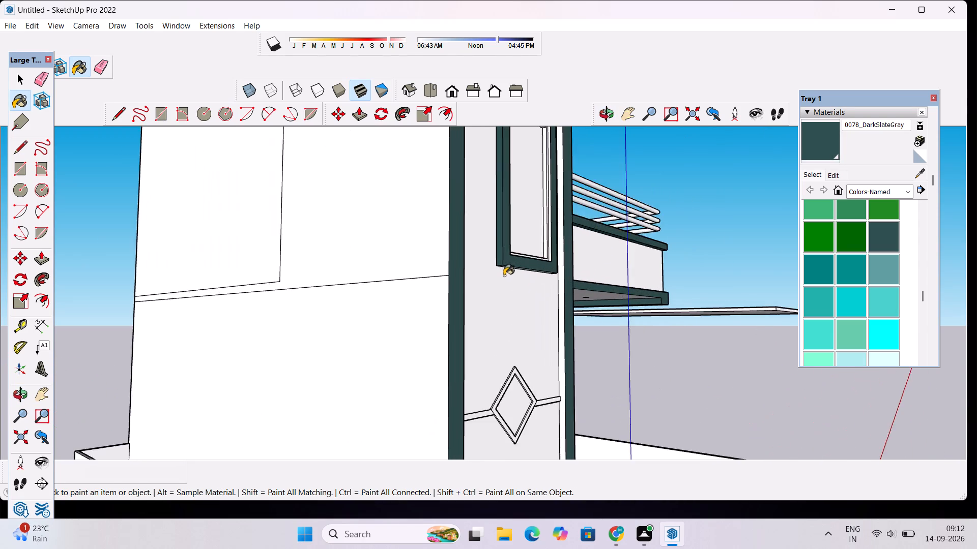
scroll(504, 276, up, 17)
click(507, 234)
scroll(511, 240, down, 6)
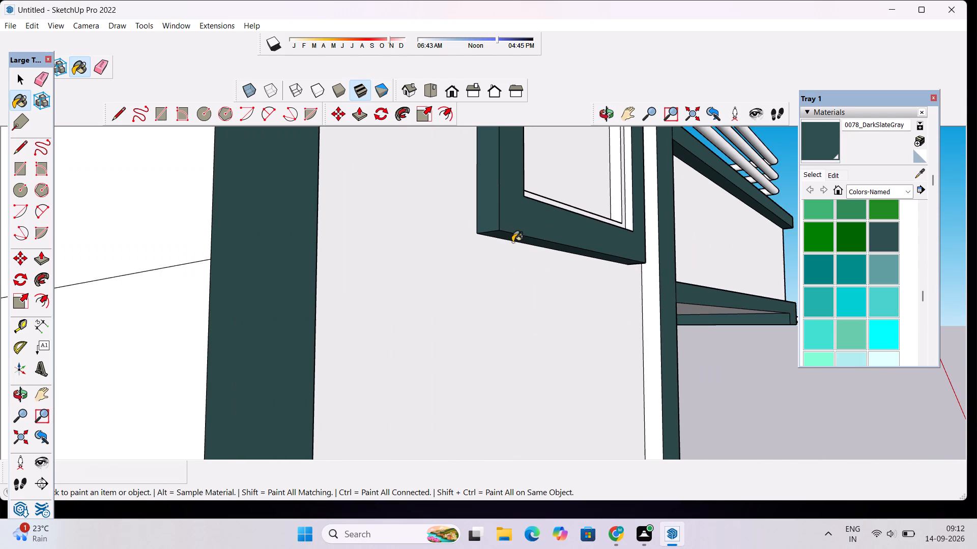
Push/Pull the topmost horizontal strip beside the tall window outward by 2".
click(600, 118)
drag(518, 171, 484, 269)
scroll(470, 269, down, 3)
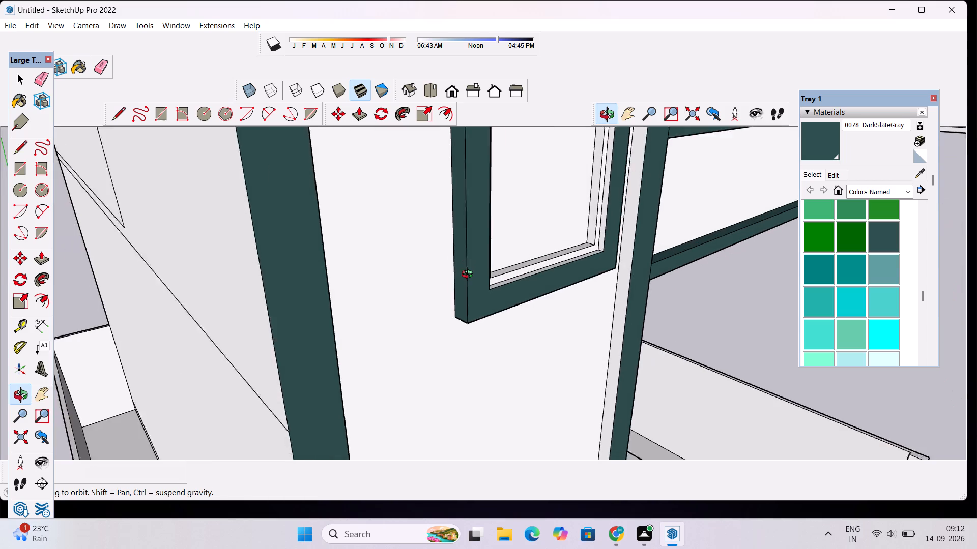
scroll(470, 276, down, 7)
drag(495, 257, 408, 279)
scroll(407, 279, down, 5)
shift+drag(403, 256, 395, 323)
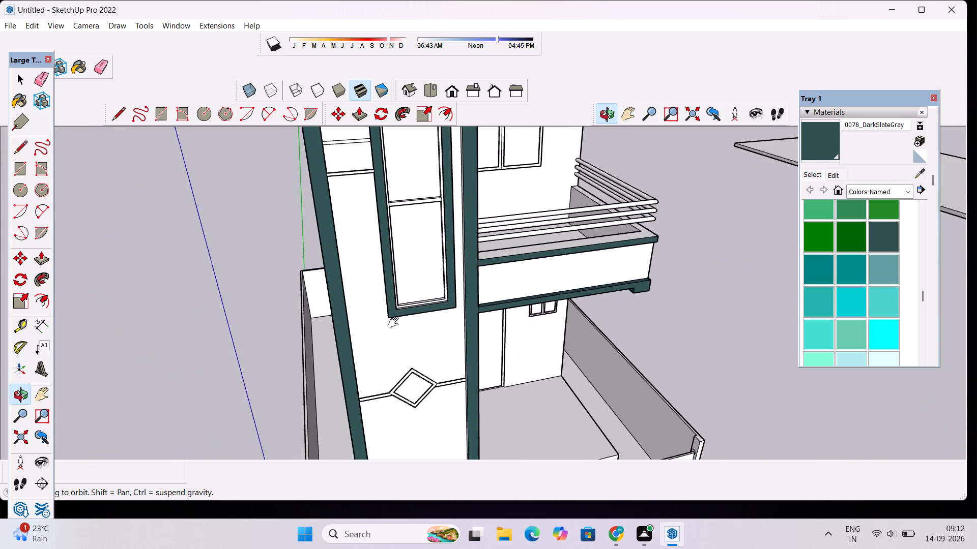
shift+drag(395, 323, 392, 350)
shift+drag(359, 237, 359, 385)
scroll(323, 307, up, 8)
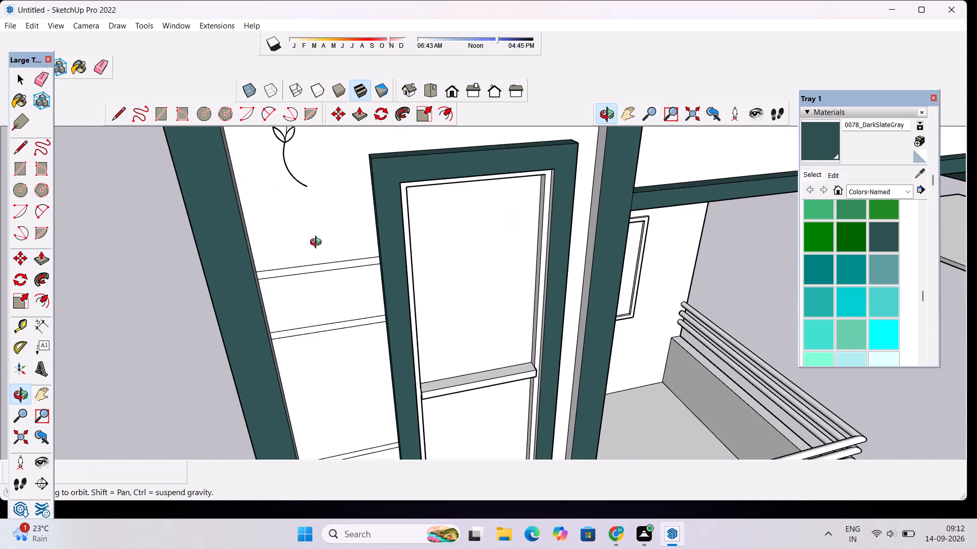
scroll(318, 241, up, 4)
drag(318, 277, 318, 231)
scroll(317, 228, down, 5)
drag(388, 303, 386, 303)
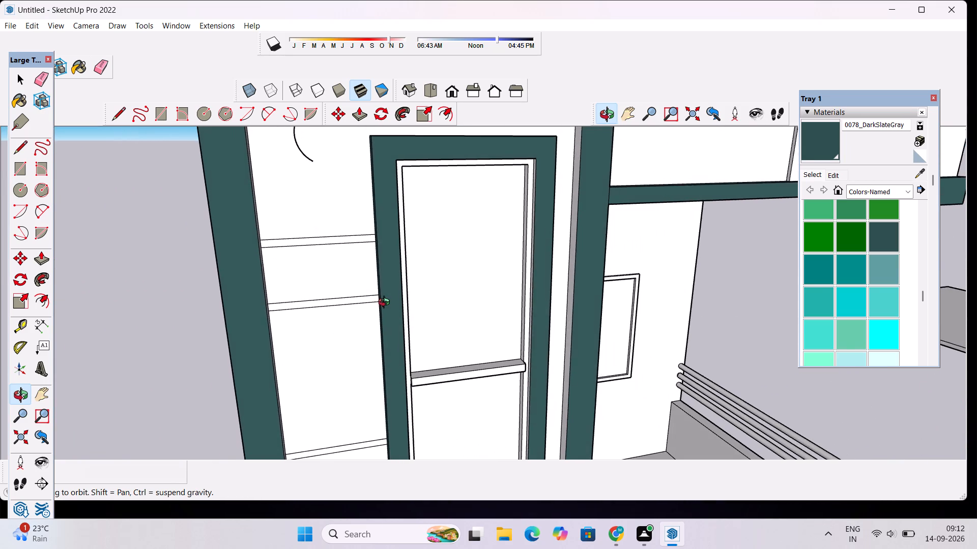
drag(386, 303, 376, 298)
key(space)
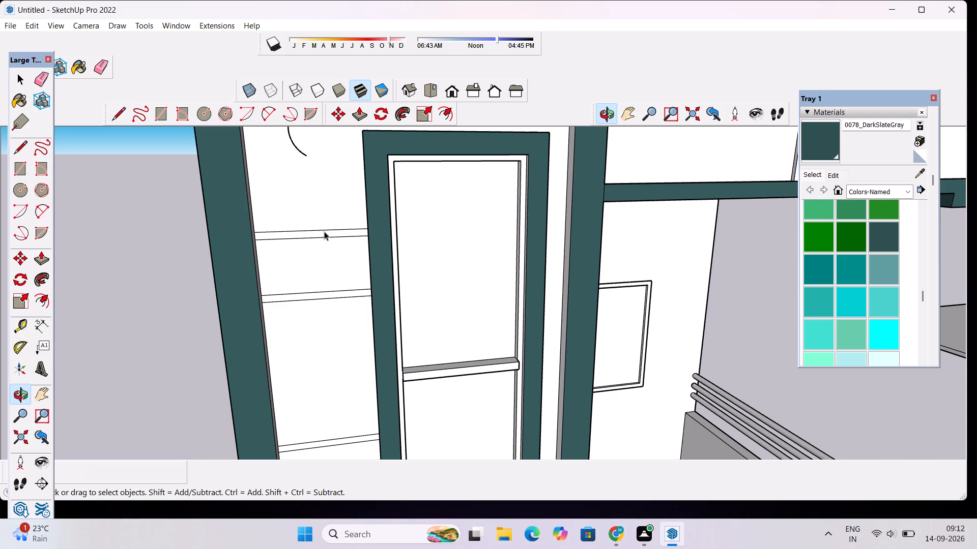
click(324, 231)
click(325, 234)
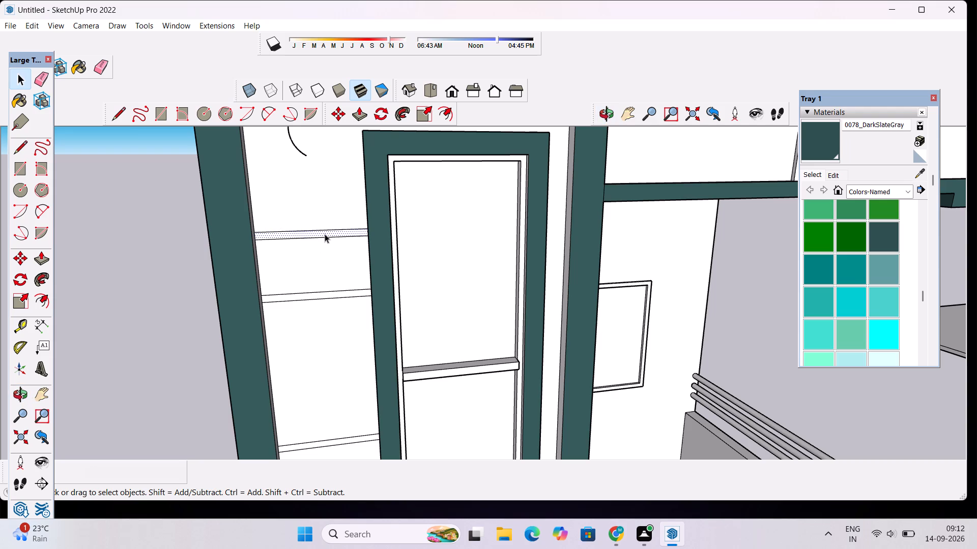
key(p)
click(325, 234)
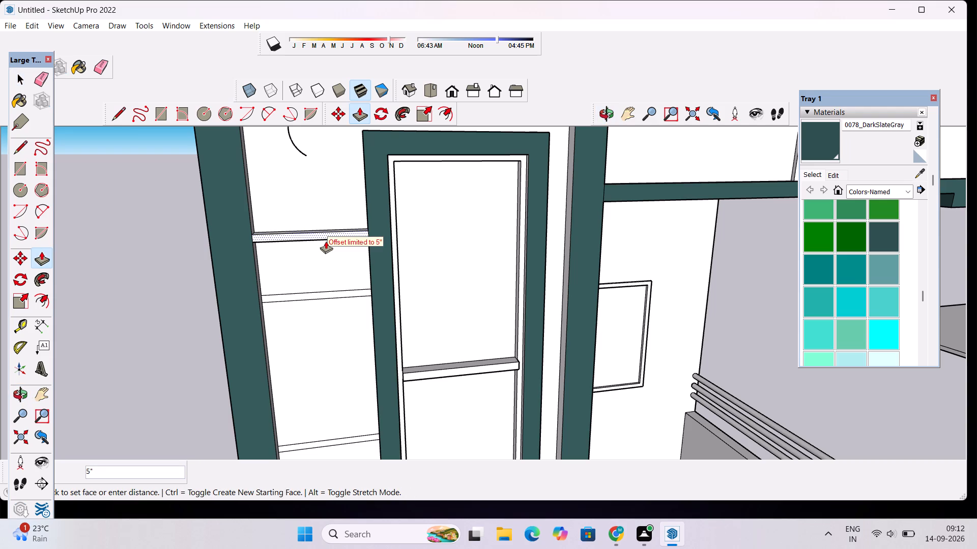
text(2")
key(Return)
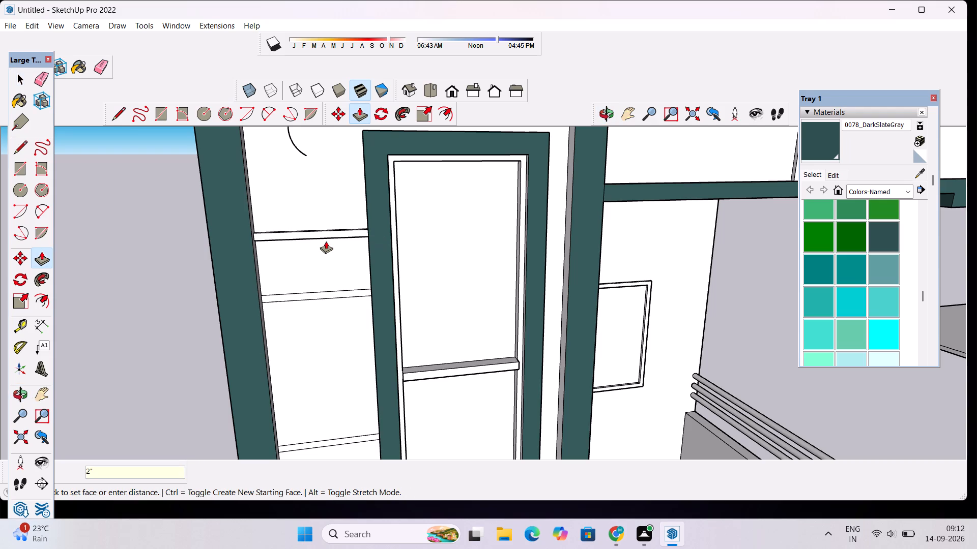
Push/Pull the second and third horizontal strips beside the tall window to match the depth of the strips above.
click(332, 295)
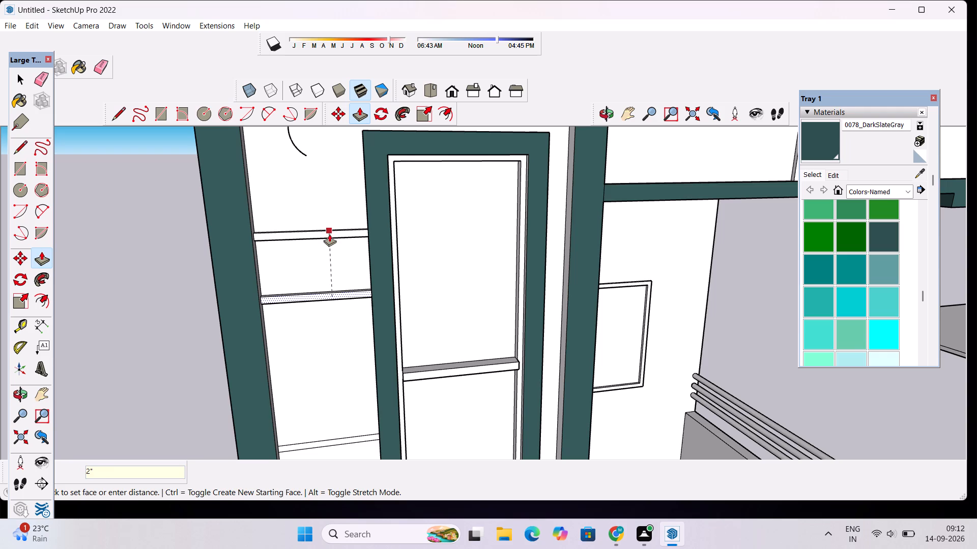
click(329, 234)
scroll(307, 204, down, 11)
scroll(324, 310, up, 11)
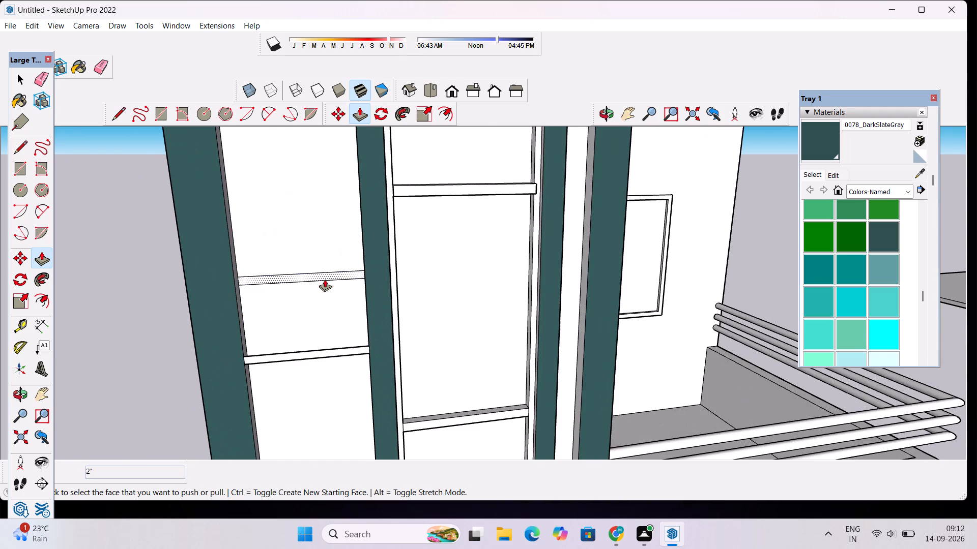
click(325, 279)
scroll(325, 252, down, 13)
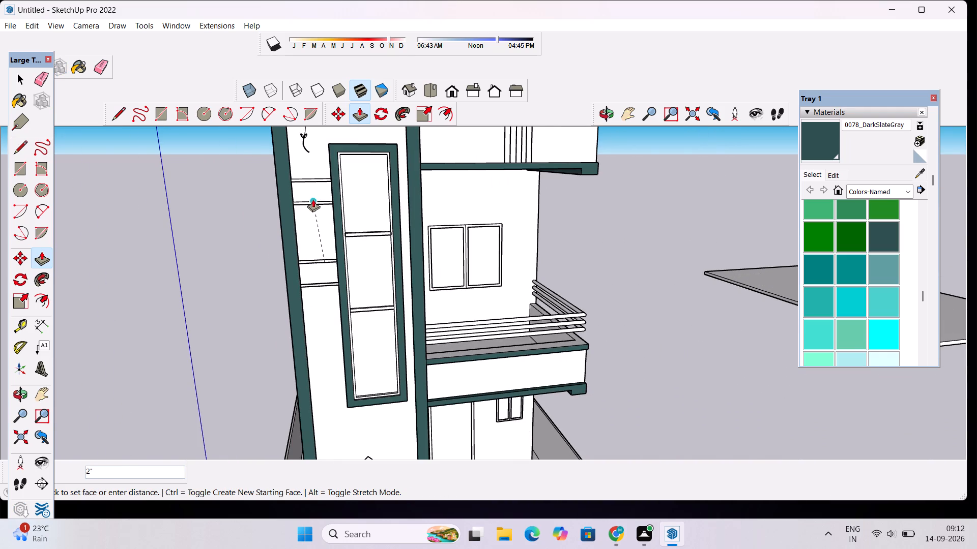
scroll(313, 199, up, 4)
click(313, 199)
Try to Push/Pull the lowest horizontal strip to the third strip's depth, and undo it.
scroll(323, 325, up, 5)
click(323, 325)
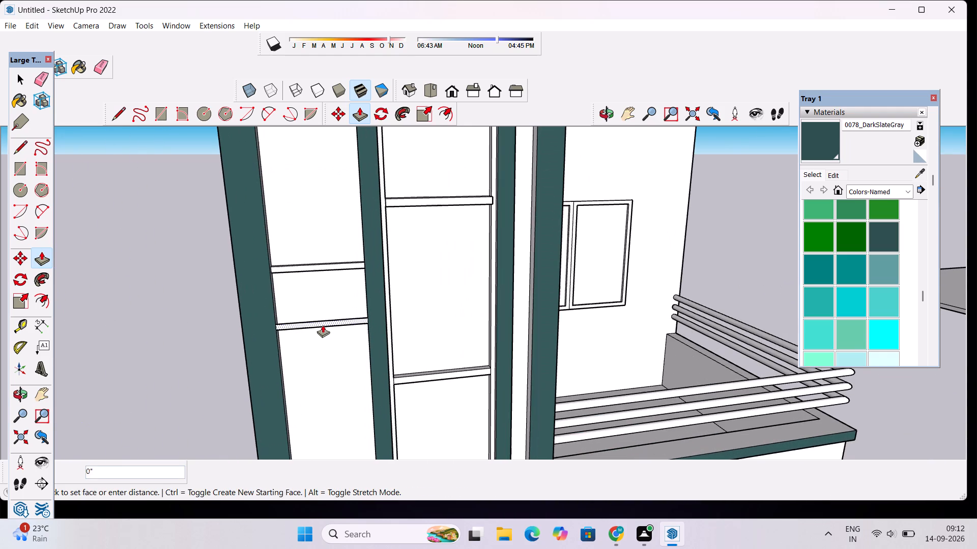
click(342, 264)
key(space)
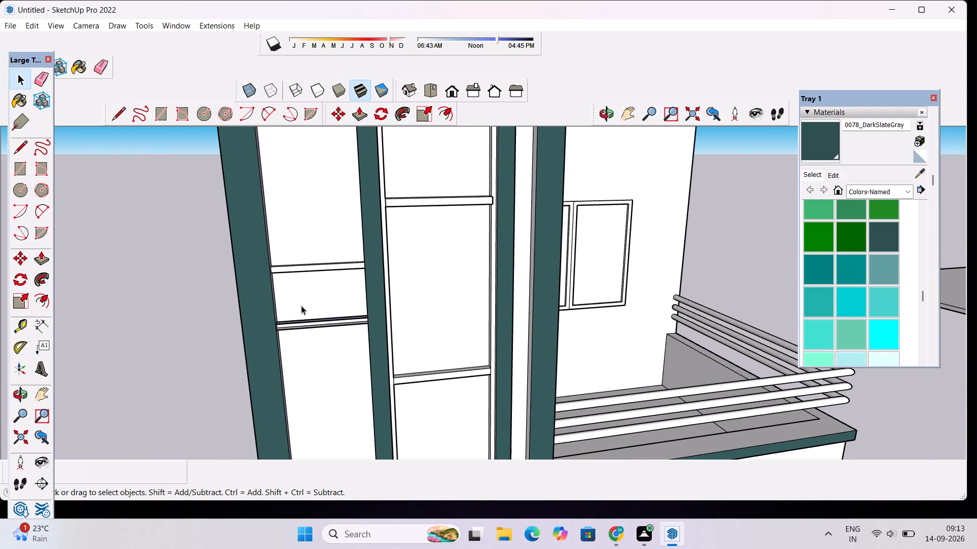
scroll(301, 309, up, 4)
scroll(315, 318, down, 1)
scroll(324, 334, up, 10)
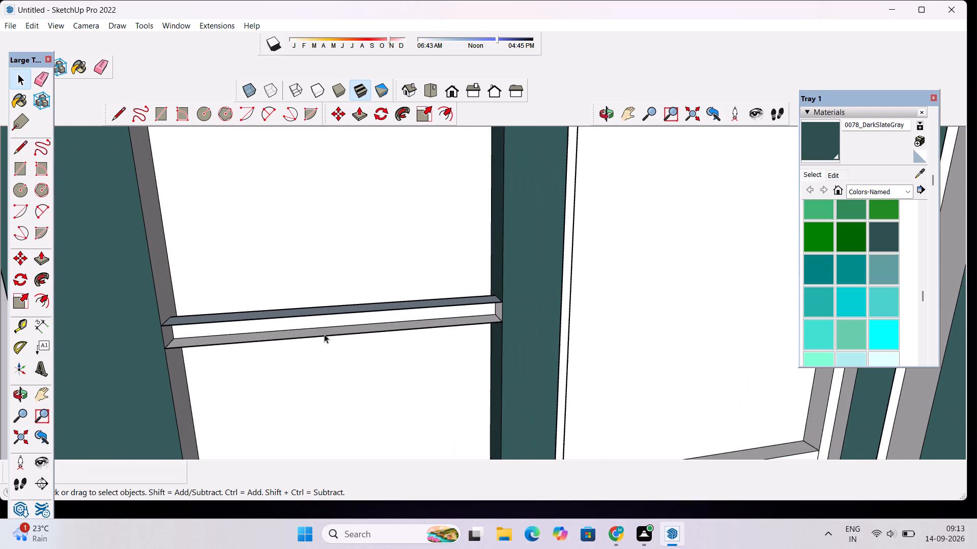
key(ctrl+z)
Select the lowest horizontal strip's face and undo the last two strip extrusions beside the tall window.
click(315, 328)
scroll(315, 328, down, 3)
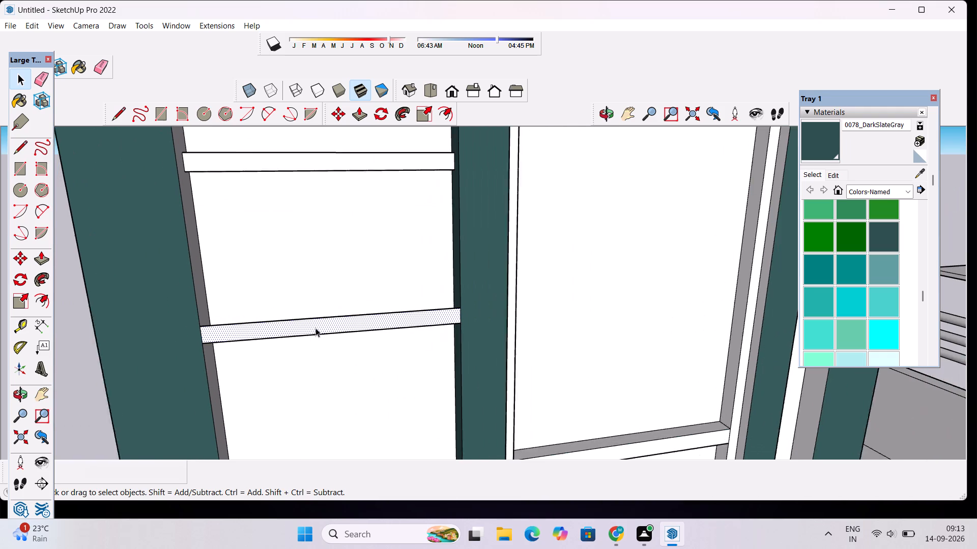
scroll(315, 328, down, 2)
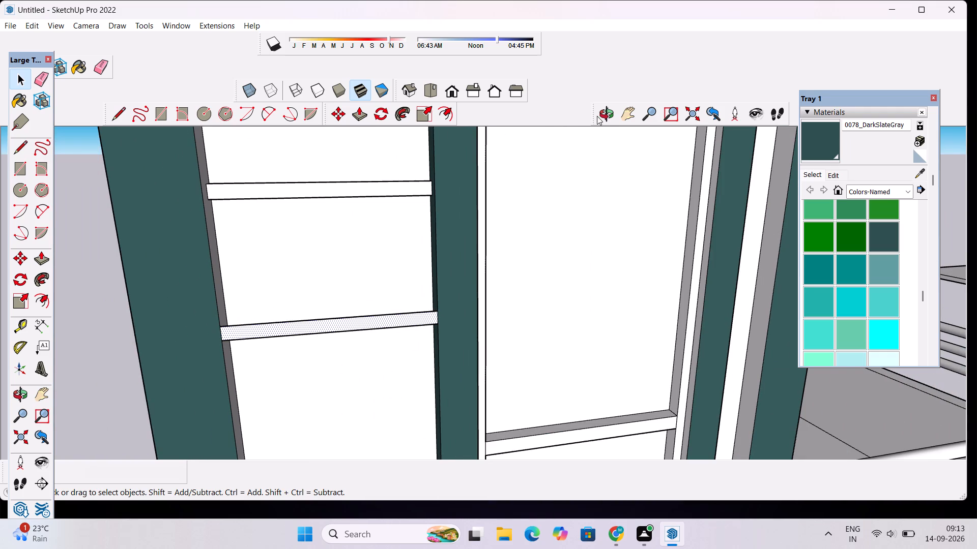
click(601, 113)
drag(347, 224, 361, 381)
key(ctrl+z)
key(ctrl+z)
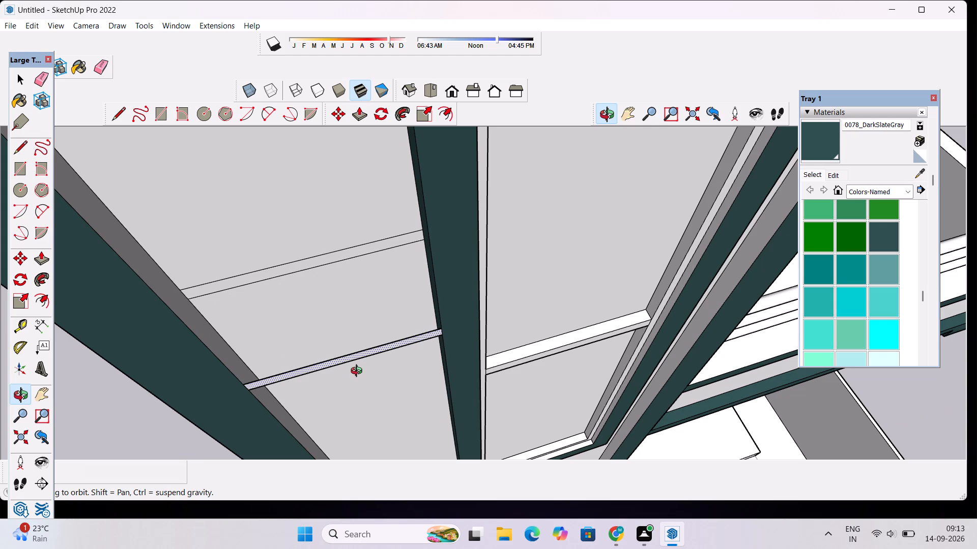
Redo the two undone strip extrusions beside the tall window.
scroll(379, 339, down, 9)
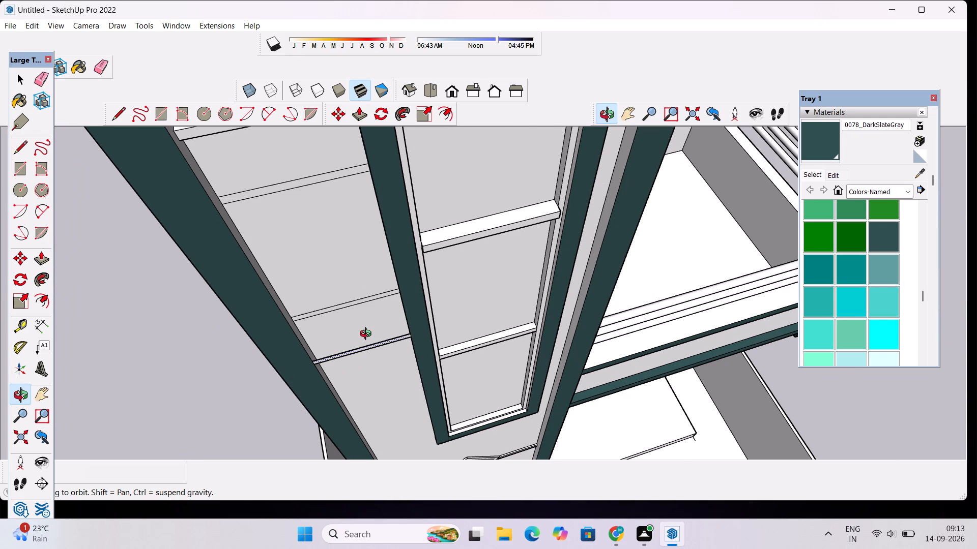
key(ctrl+y)
key(ctrl+y)
Delete the lowest flat strip beside the tall window and erase its remaining edges from the wall.
key(space)
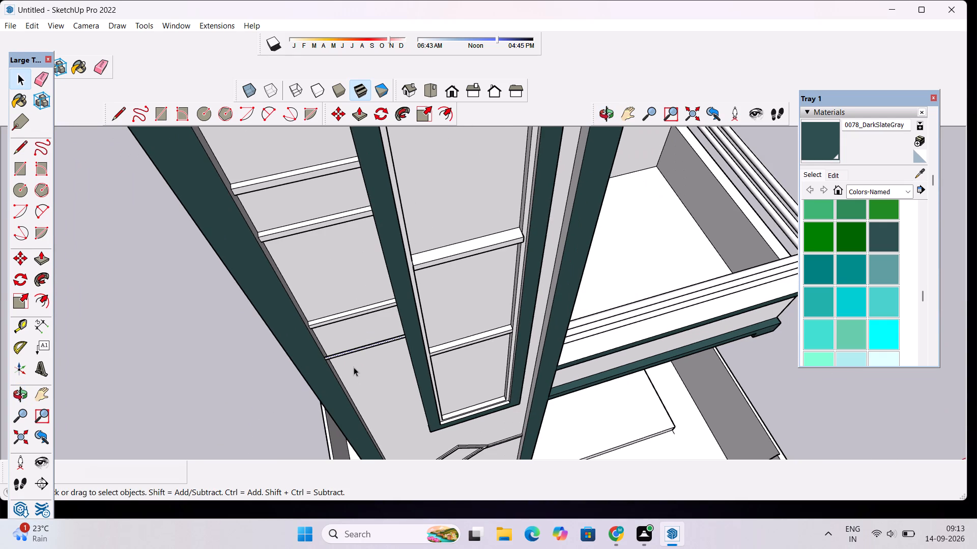
key(Delete)
scroll(358, 347, up, 7)
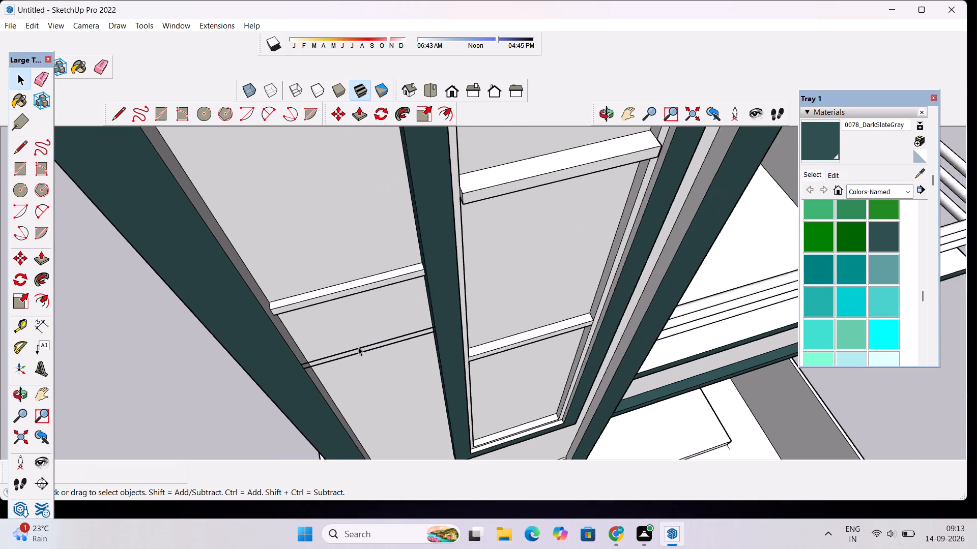
scroll(358, 347, up, 2)
key(e)
drag(359, 341, 365, 355)
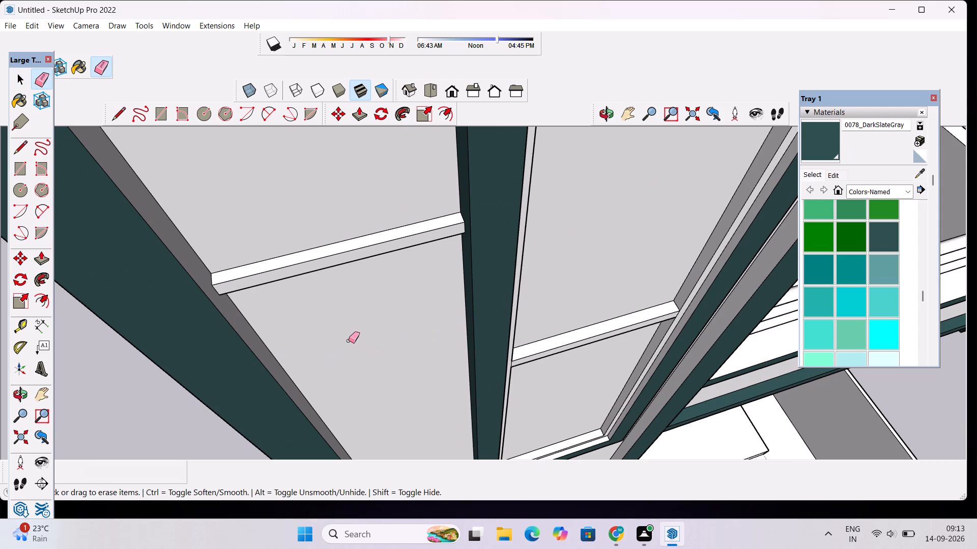
Draw a replacement strip rectangle, about 2 11/16" by 2' 10 7/8", below the third strip, spanning from the tower frame to the window frame.
key(r)
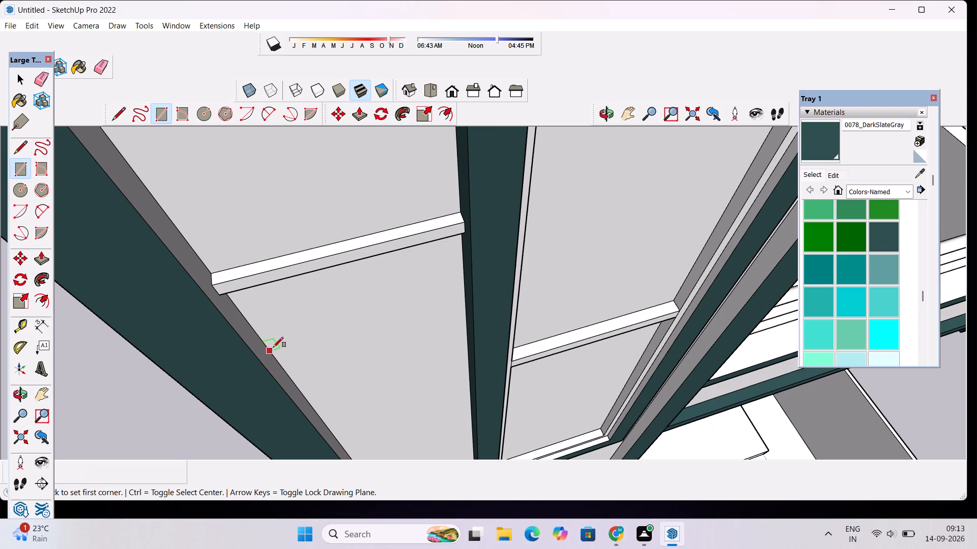
click(268, 344)
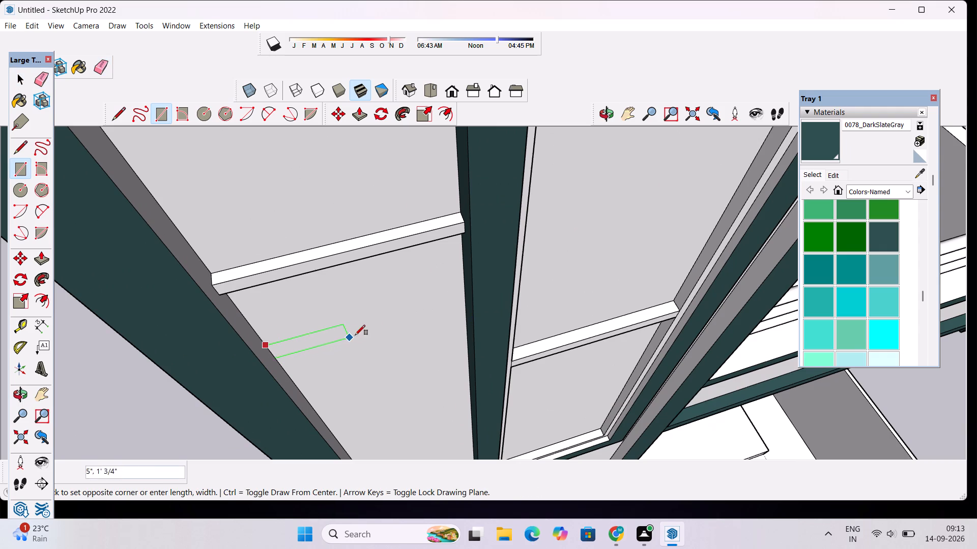
scroll(423, 310, up, 6)
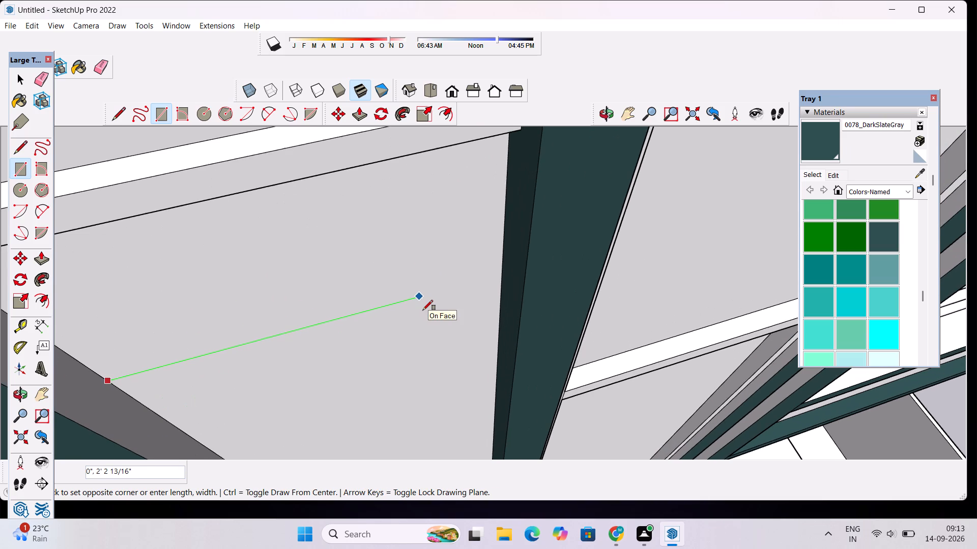
click(500, 289)
Push/Pull the new lowest strip outward 2" to match the depth of the strip above it.
key(space)
click(471, 291)
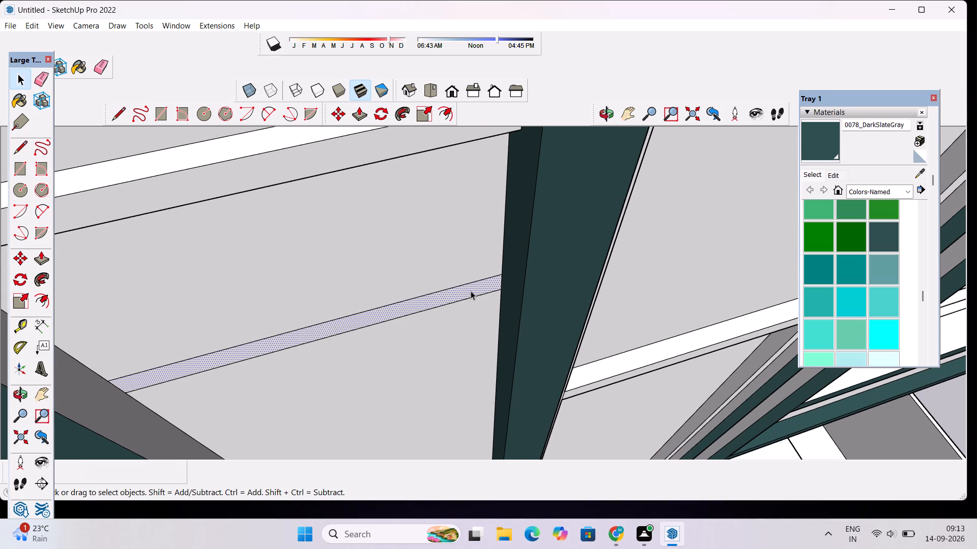
key(p)
click(470, 291)
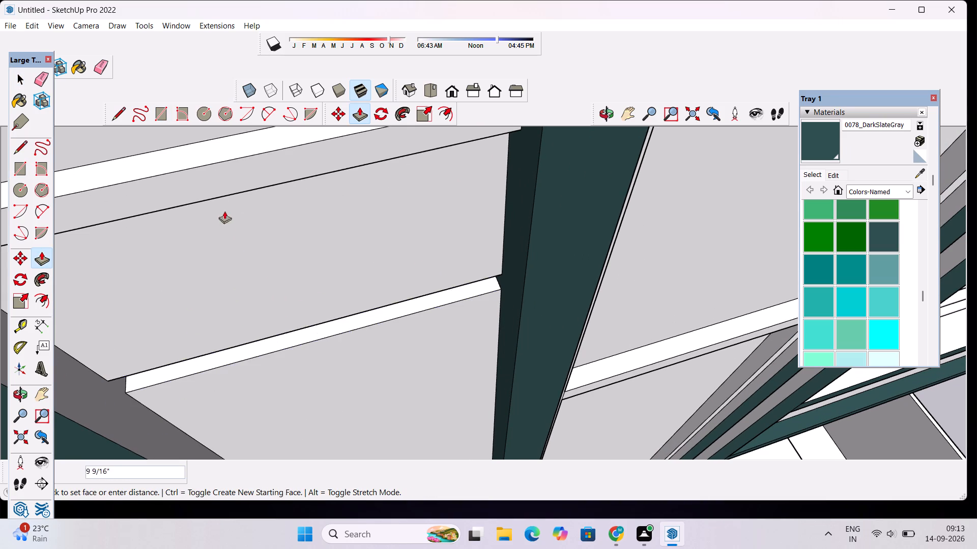
click(228, 184)
scroll(265, 198, down, 9)
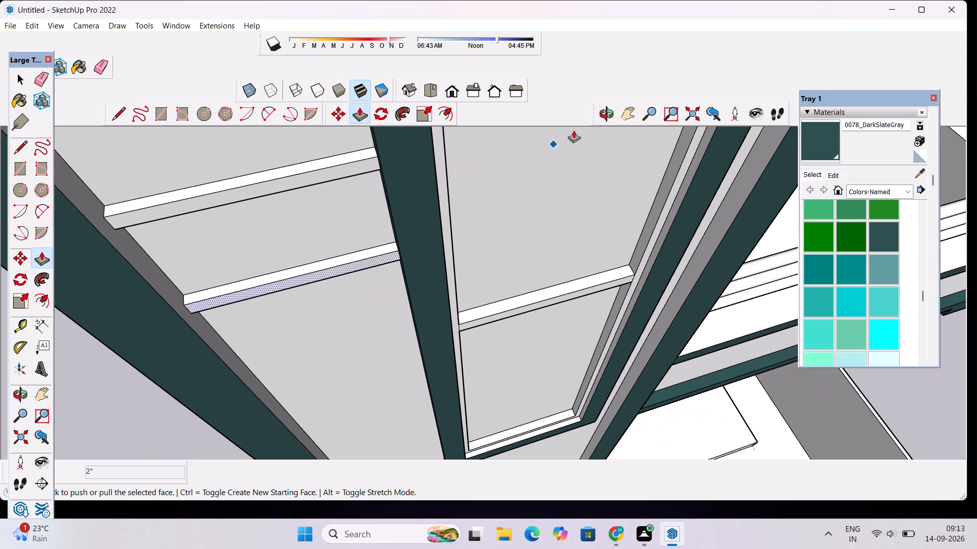
Examine the tower's wall strips and the rest of the facade from the front, below, side and above.
click(606, 113)
drag(488, 379, 451, 285)
scroll(450, 284, down, 6)
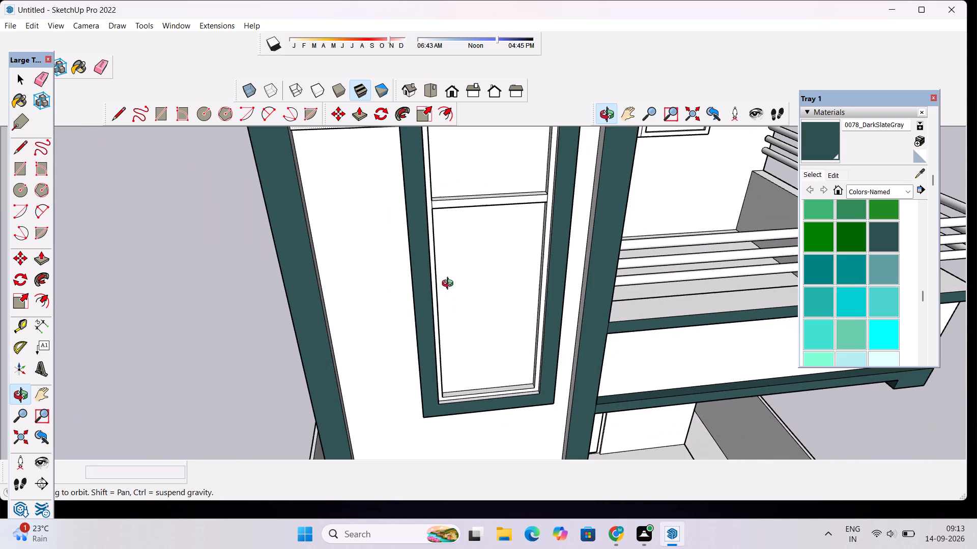
shift+drag(443, 289, 436, 343)
scroll(433, 343, down, 6)
shift+drag(441, 286, 444, 394)
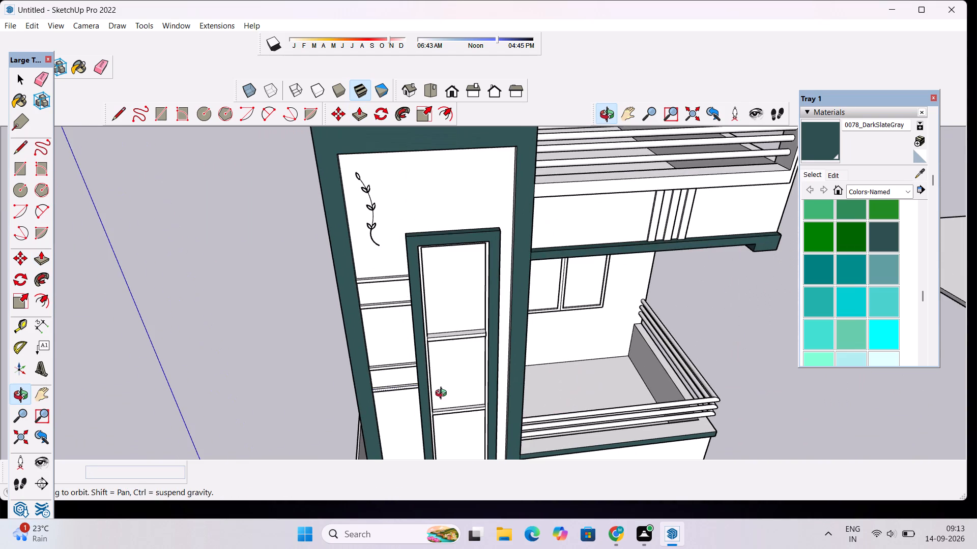
drag(462, 409, 351, 316)
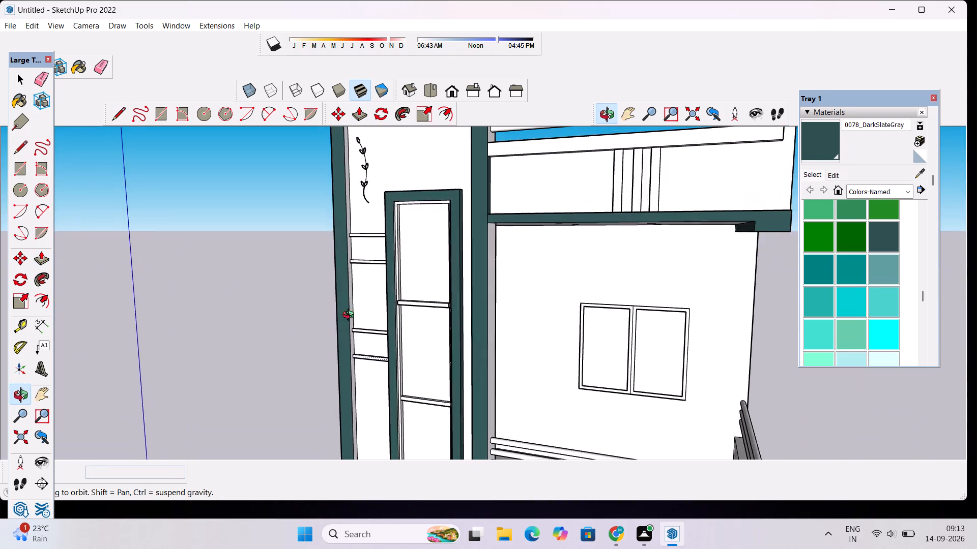
drag(351, 316, 396, 299)
scroll(396, 299, down, 5)
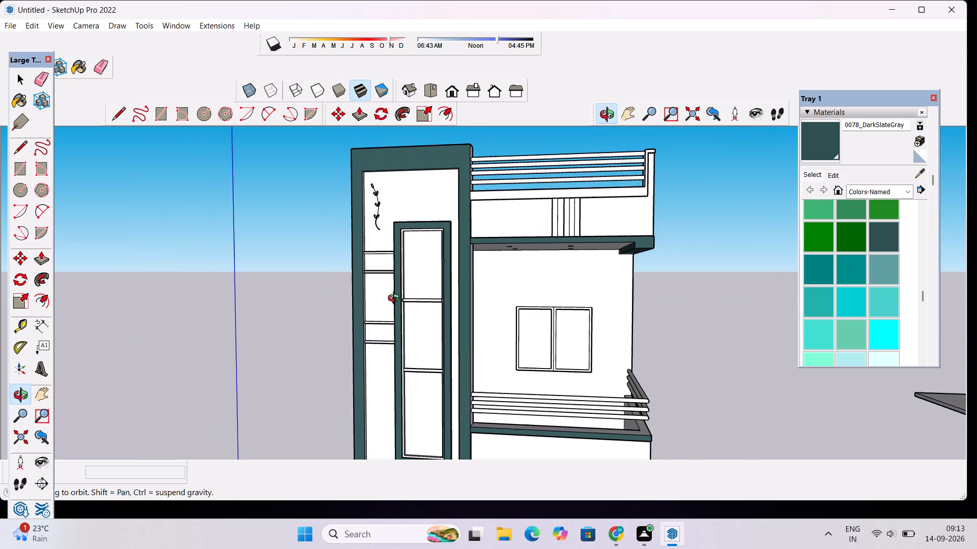
drag(396, 299, 496, 217)
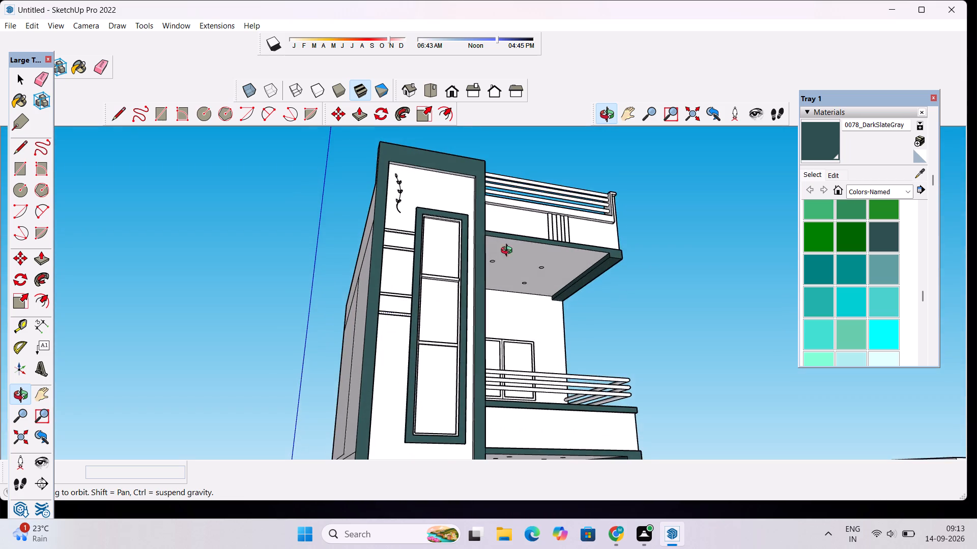
drag(566, 362, 238, 278)
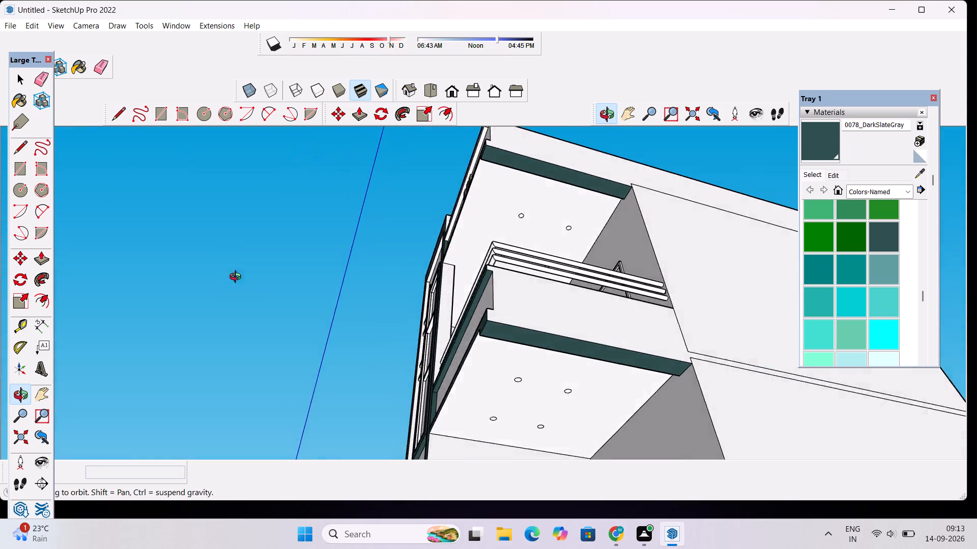
drag(238, 278, 453, 386)
scroll(454, 370, down, 4)
shift+drag(462, 354, 462, 352)
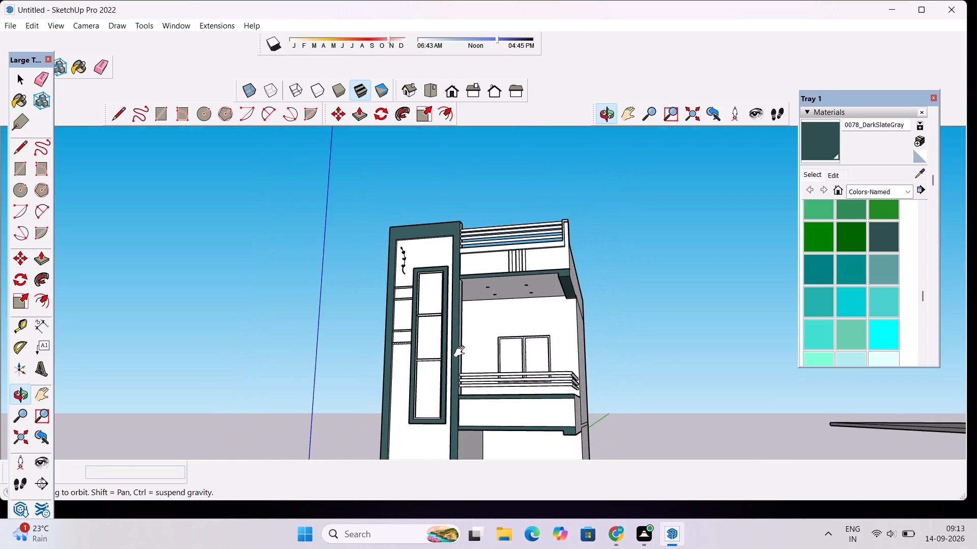
shift+drag(462, 352, 362, 310)
scroll(359, 308, down, 5)
drag(359, 314, 458, 505)
scroll(401, 307, up, 5)
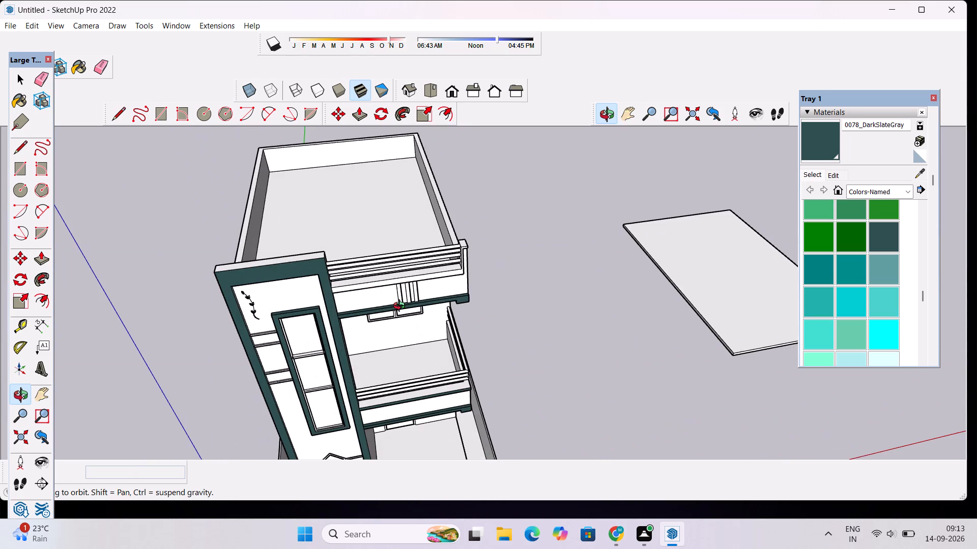
Paint the front face of the roof parapet band and its end post with 0078_DarkSlateGray.
drag(419, 325, 404, 283)
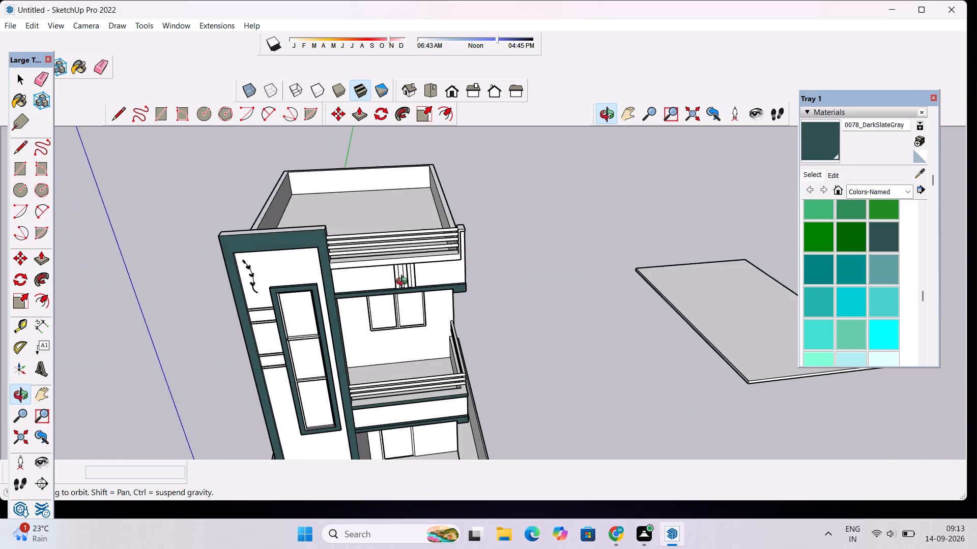
drag(404, 283, 398, 245)
shift+drag(398, 251, 366, 340)
scroll(362, 355, up, 4)
drag(362, 346, 360, 311)
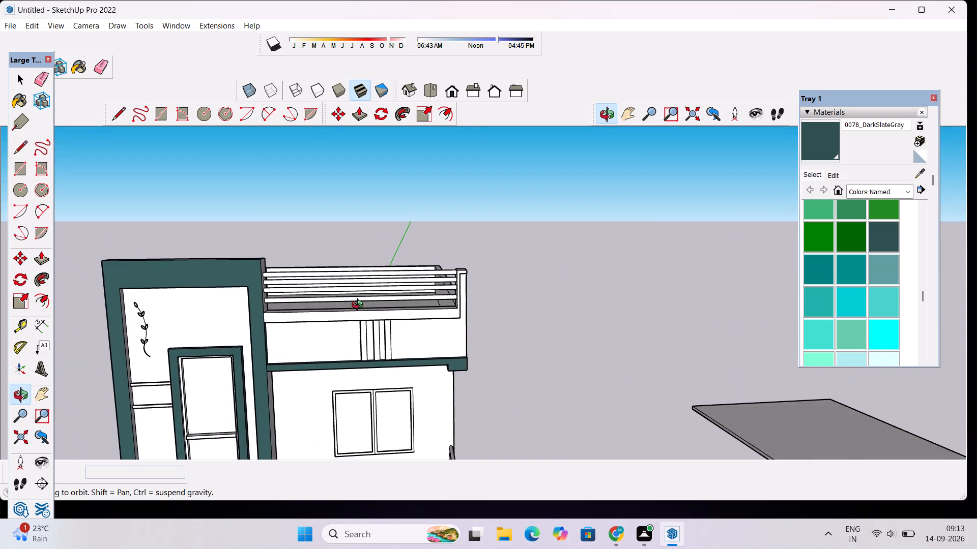
scroll(359, 306, up, 5)
click(830, 142)
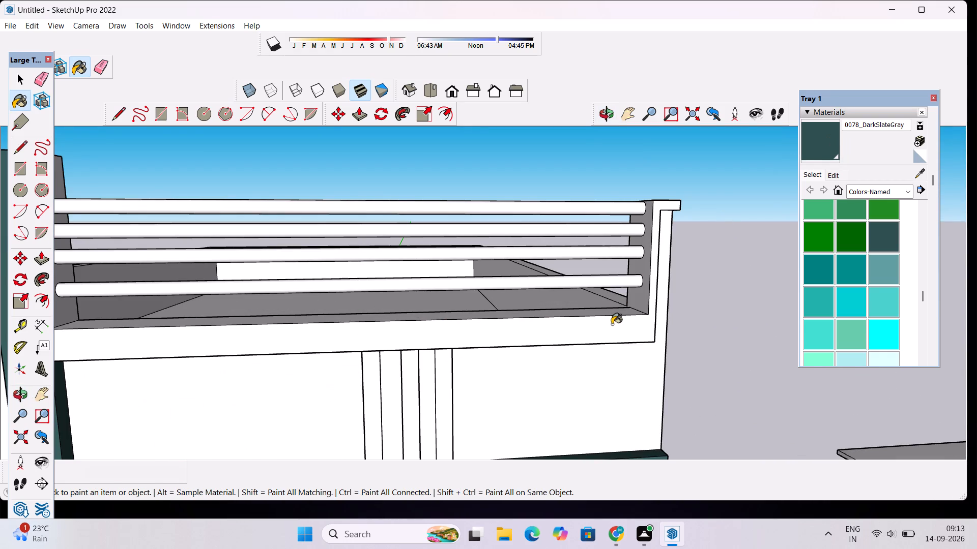
click(612, 325)
scroll(384, 335, down, 6)
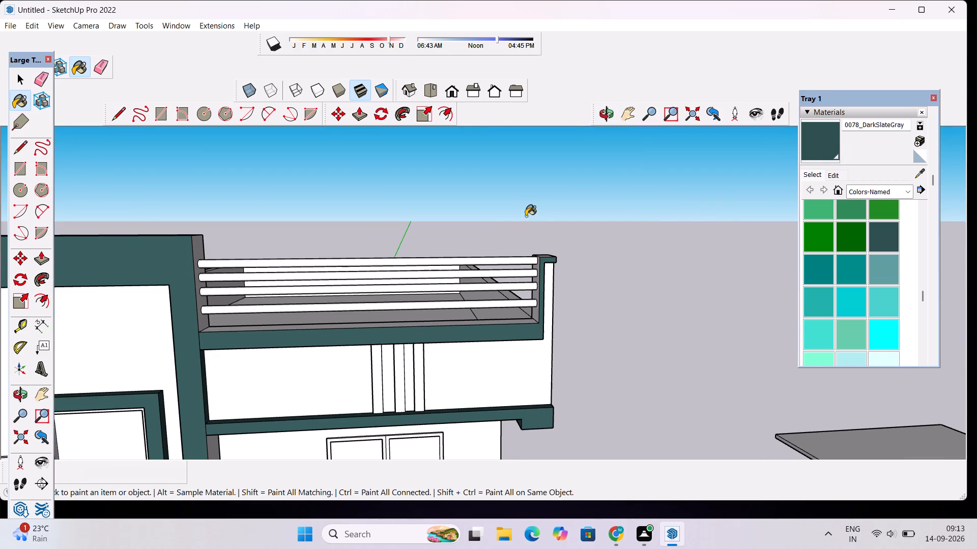
Paint the outer side face of the roof parapet's end post with 0078_DarkSlateGray.
click(604, 110)
drag(613, 233, 592, 220)
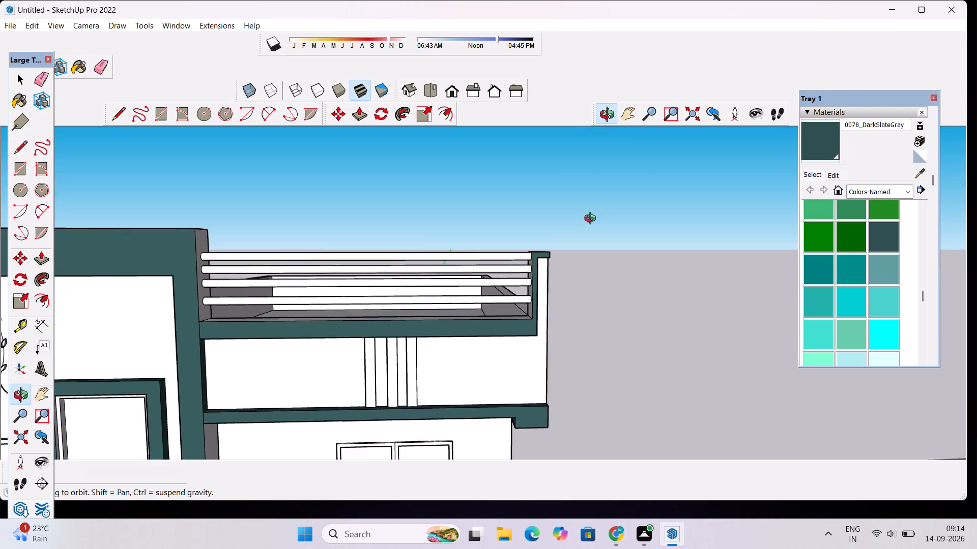
drag(592, 220, 421, 192)
click(822, 139)
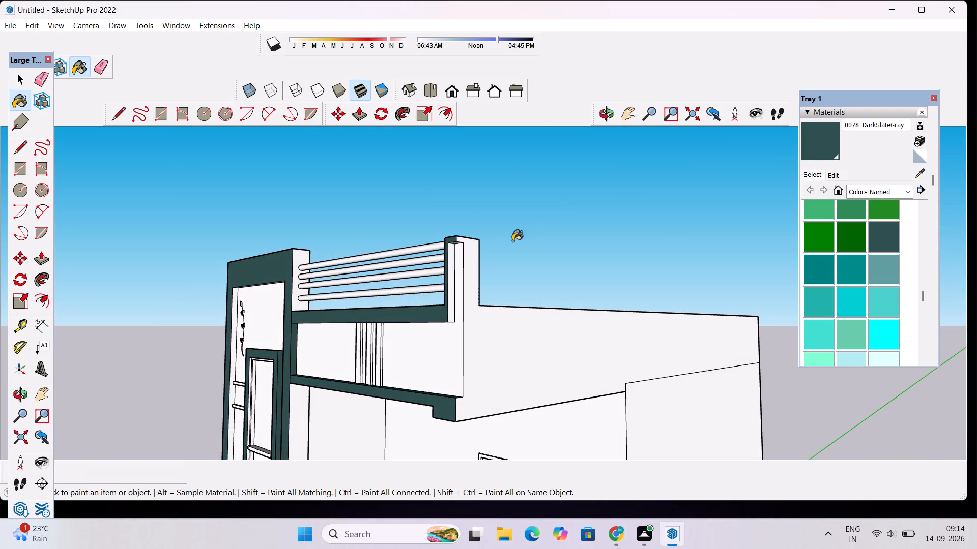
scroll(457, 252, up, 10)
click(435, 269)
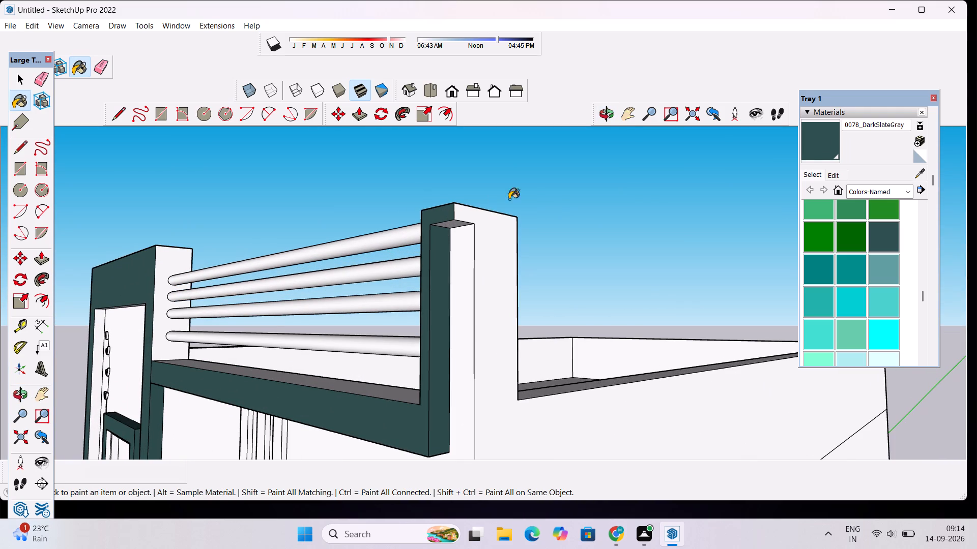
click(599, 127)
Paint the underside of the roof parapet band, above the vertical strips, with 0078_DarkSlateGray.
click(606, 111)
drag(154, 272, 340, 151)
shift+drag(334, 149, 294, 238)
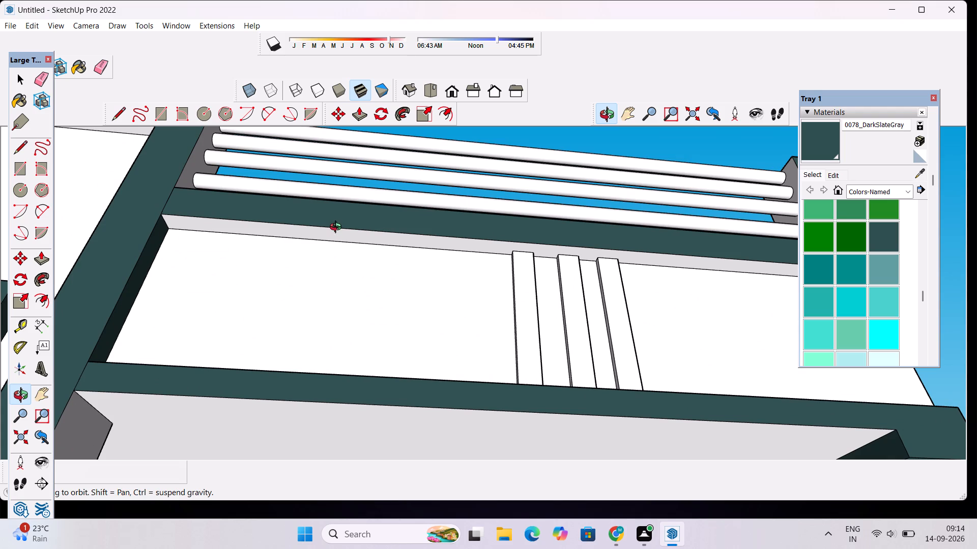
shift+drag(306, 219, 238, 246)
drag(389, 297, 388, 283)
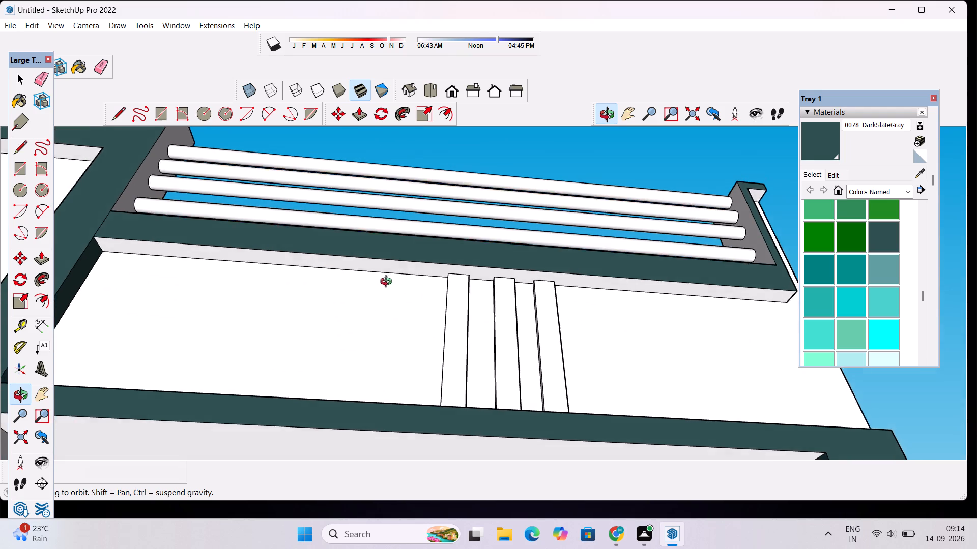
drag(388, 283, 385, 259)
click(819, 134)
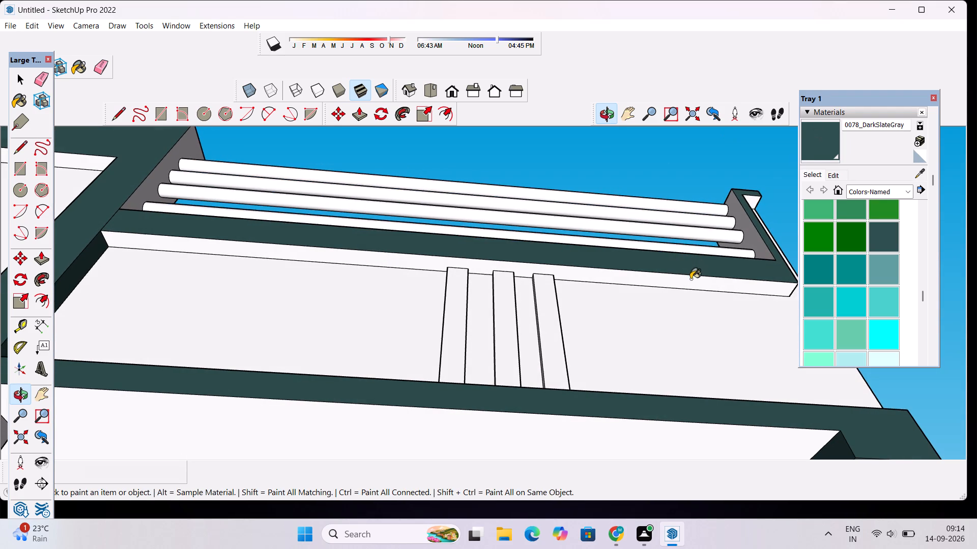
click(691, 279)
Paint the coping band and end post of the front boundary wall with 0111_SlateGray.
click(602, 111)
drag(570, 146, 551, 203)
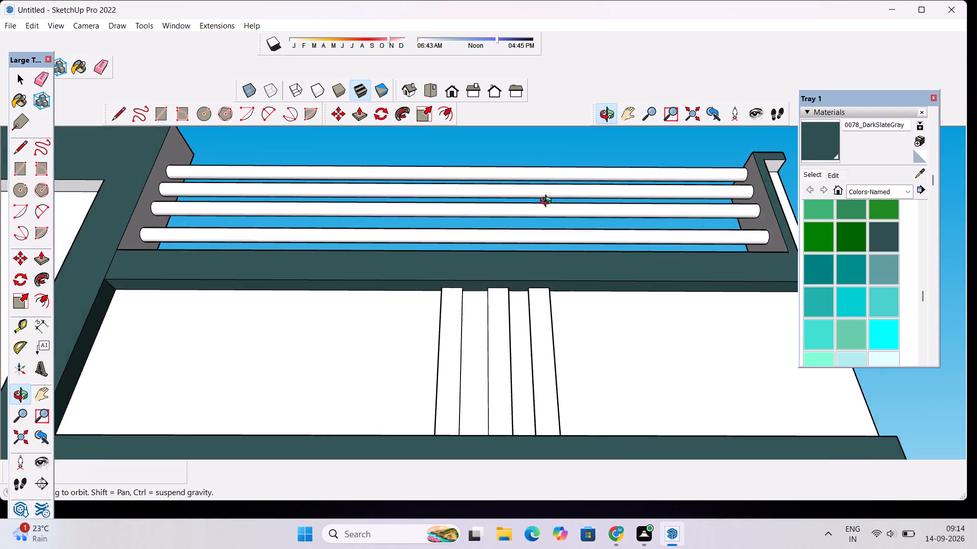
scroll(547, 190, down, 11)
drag(531, 172, 534, 217)
scroll(531, 206, down, 11)
drag(525, 210, 530, 272)
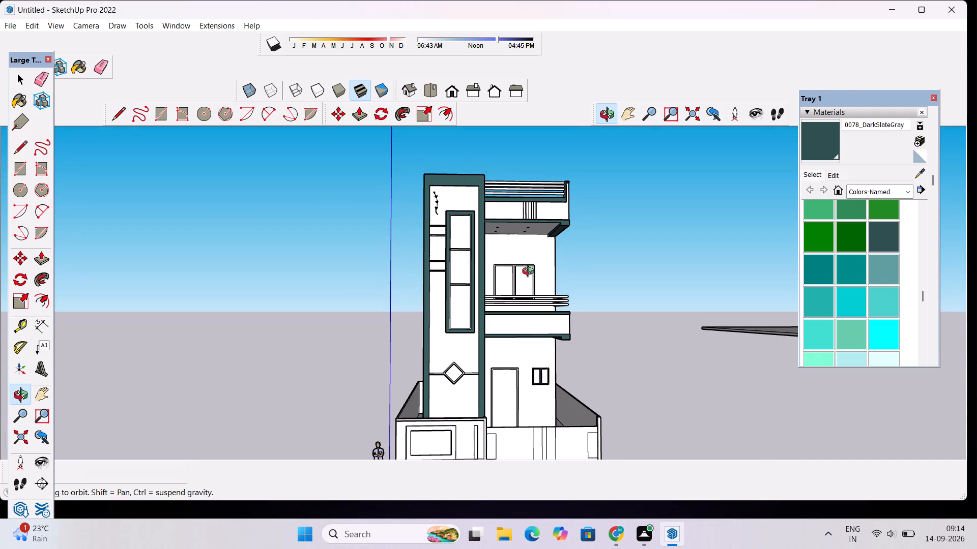
shift+drag(527, 266, 450, 264)
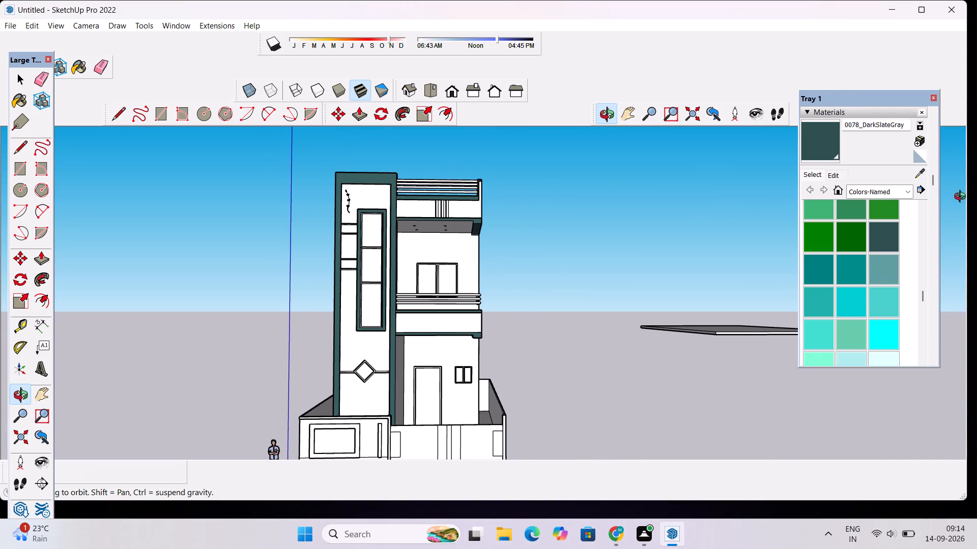
scroll(864, 267, down, 4)
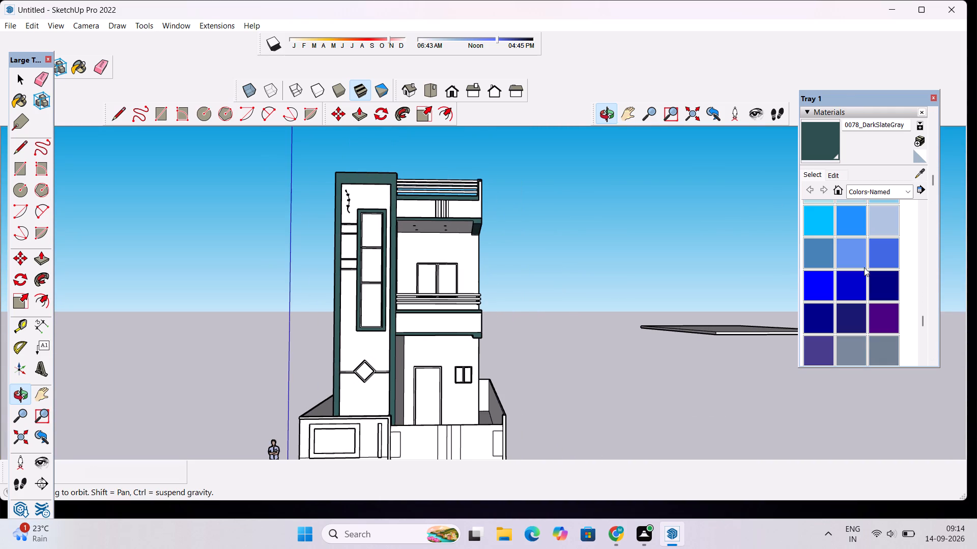
scroll(864, 267, down, 1)
click(877, 286)
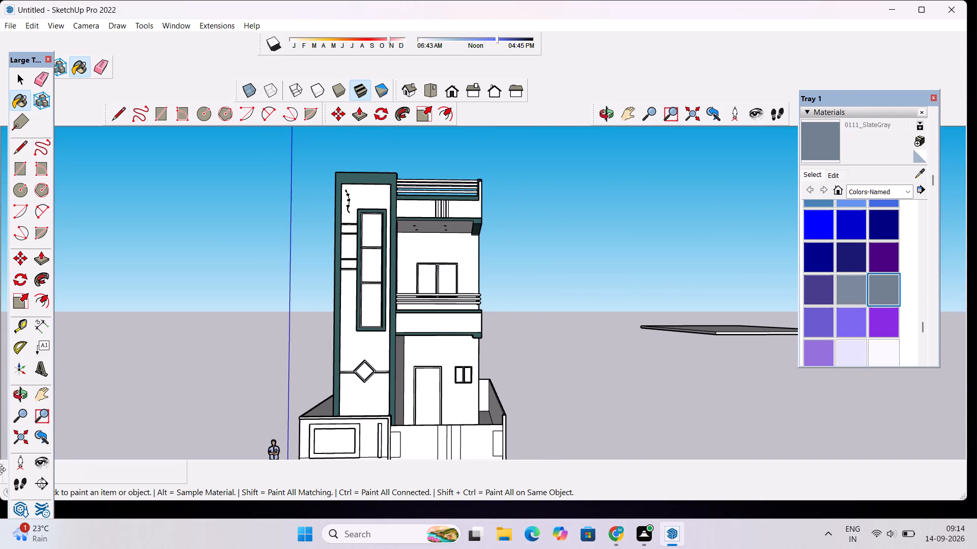
scroll(311, 287, down, 4)
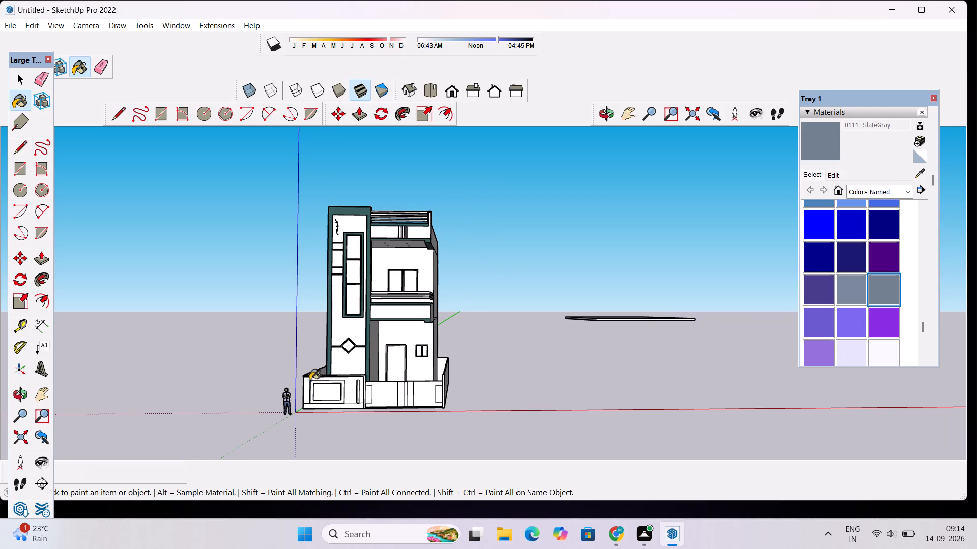
scroll(309, 410, up, 18)
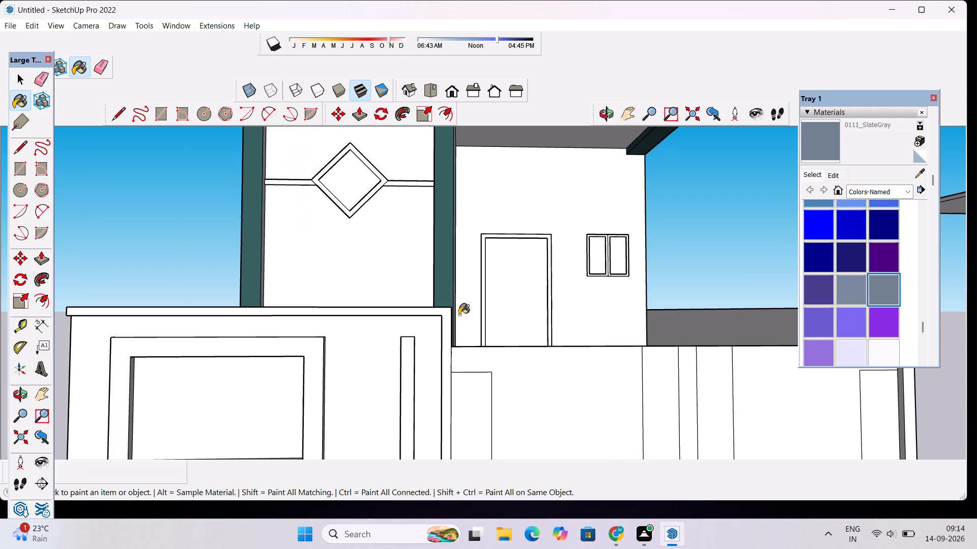
click(444, 318)
Edit the 0111_SlateGray material, lowering its brightness to a dark blue-gray.
scroll(443, 265, down, 10)
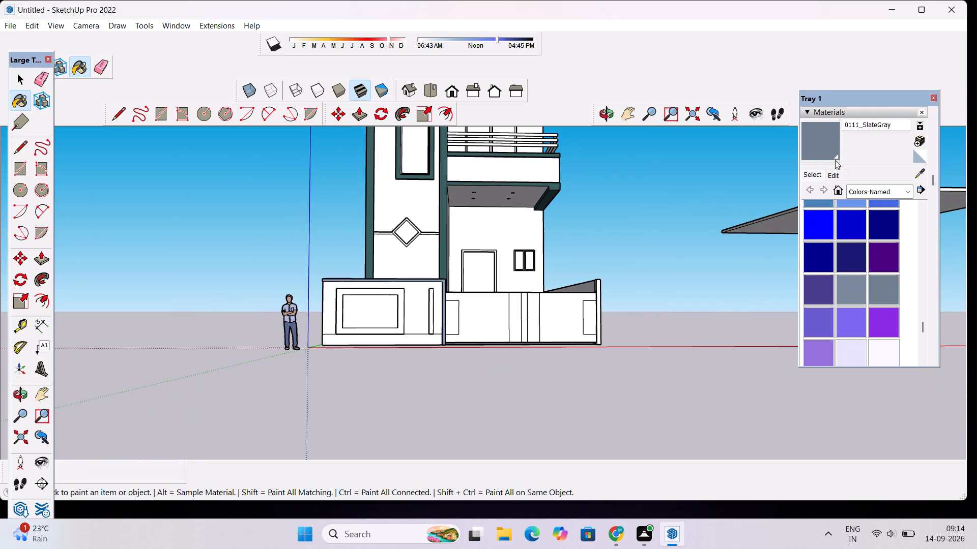
click(833, 178)
click(863, 244)
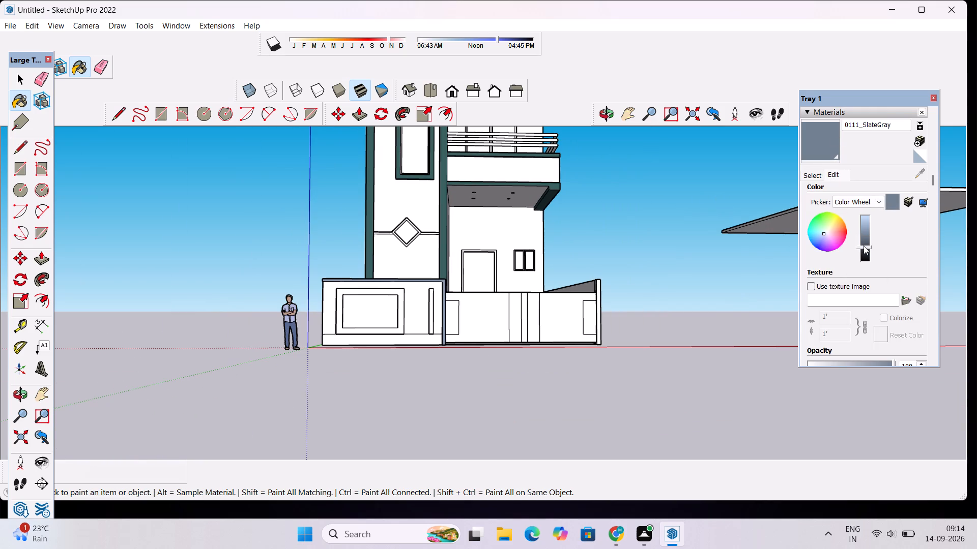
click(867, 251)
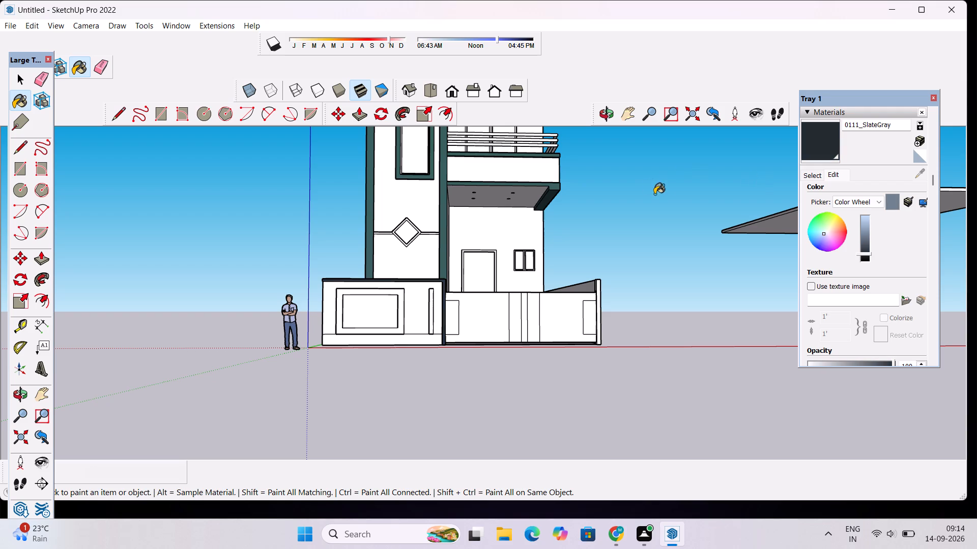
scroll(417, 297, up, 13)
scroll(455, 233, up, 4)
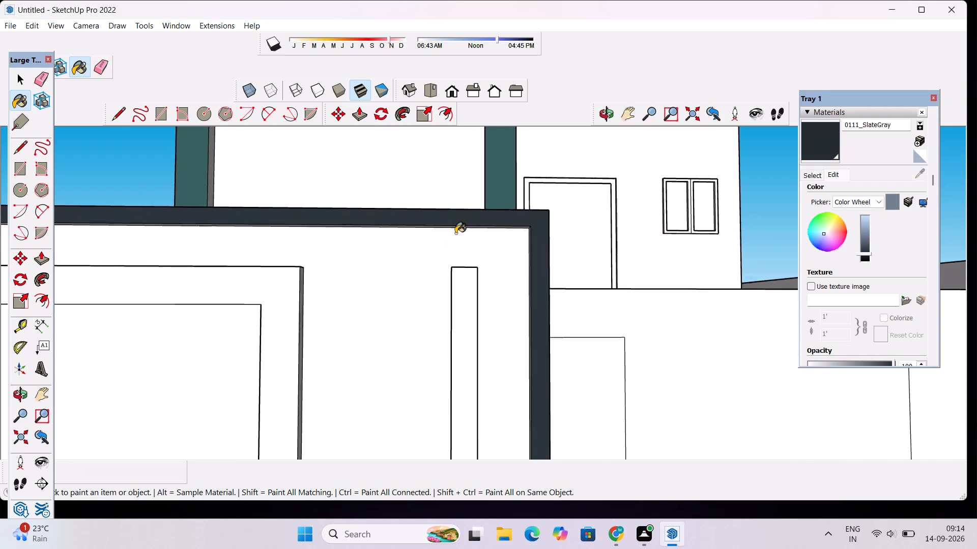
scroll(455, 233, up, 1)
click(867, 247)
click(867, 242)
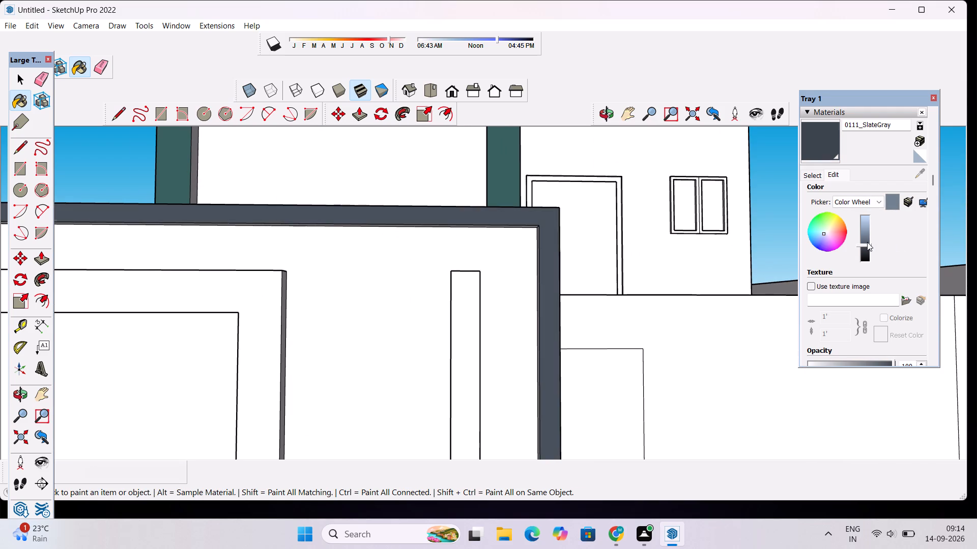
Paint the front faces of the gate's two wide panels and its narrow centre strip with the darkened 0111_SlateGray.
scroll(817, 219, down, 7)
scroll(303, 207, down, 5)
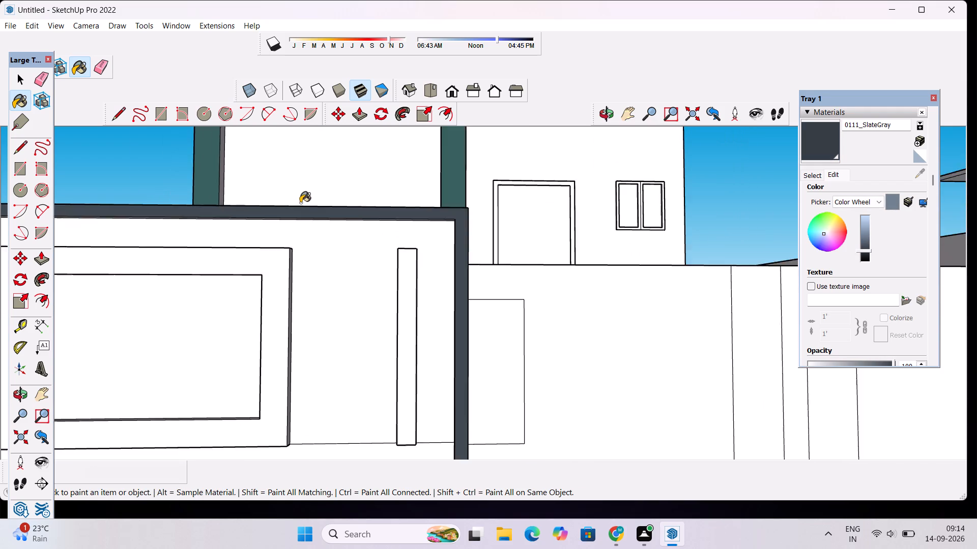
scroll(300, 203, down, 10)
scroll(457, 250, up, 3)
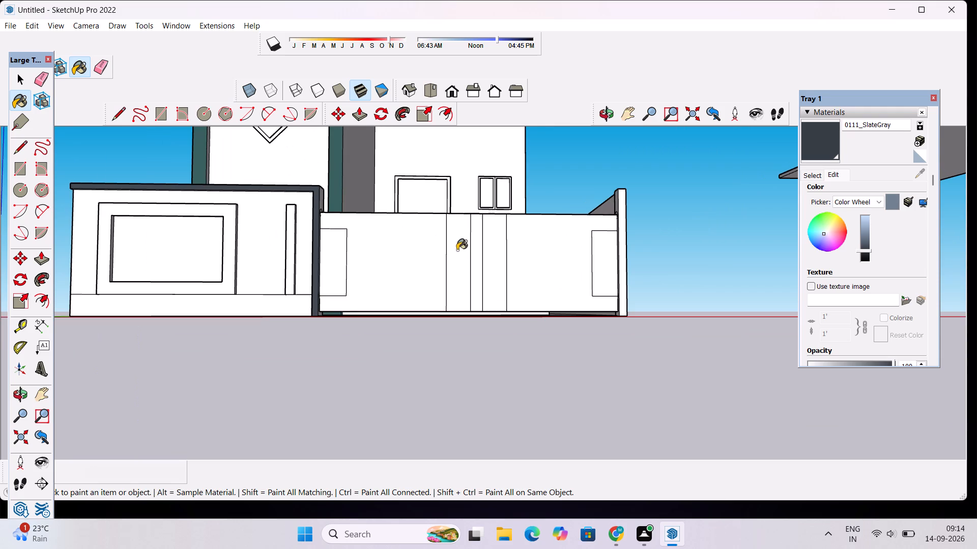
click(400, 251)
click(548, 250)
scroll(435, 223, down, 7)
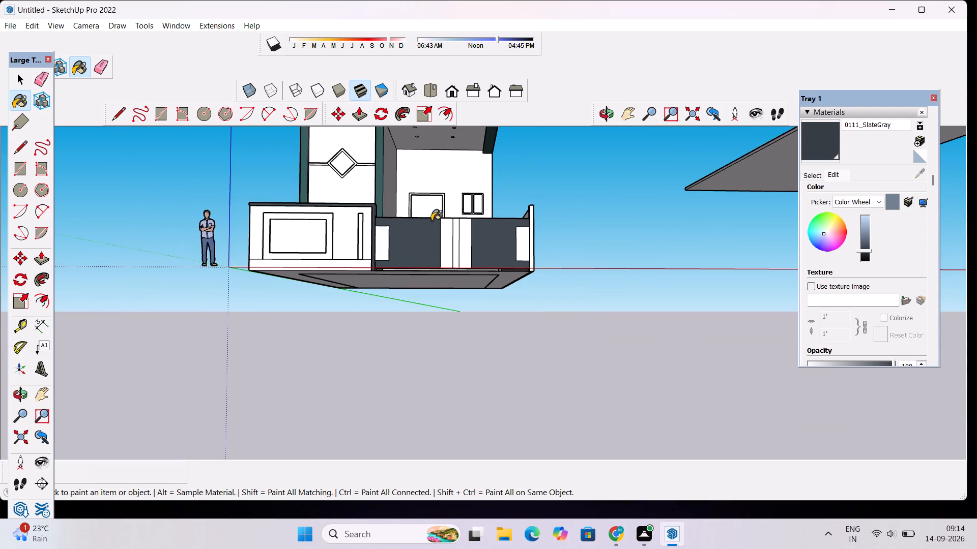
scroll(434, 268, up, 4)
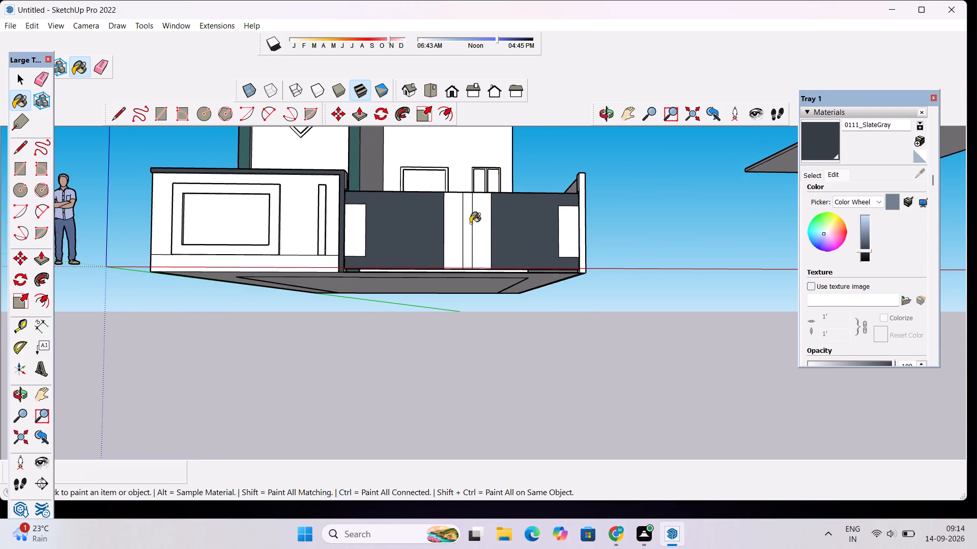
click(467, 225)
Paint the inner faces of the gate's panels and centre strip with the darkened 0111_SlateGray.
scroll(469, 219, down, 5)
click(602, 112)
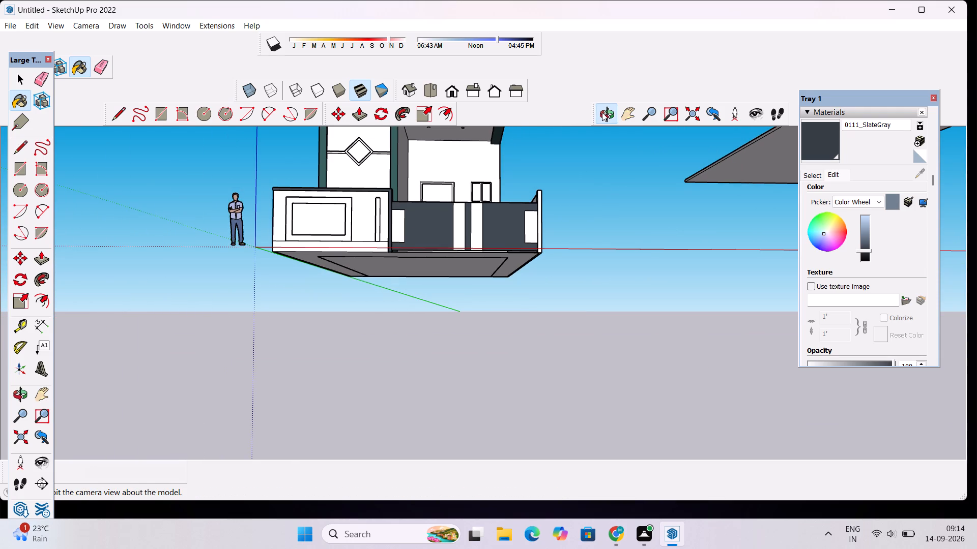
drag(554, 181, 267, 387)
scroll(372, 291, up, 5)
drag(560, 282, 362, 298)
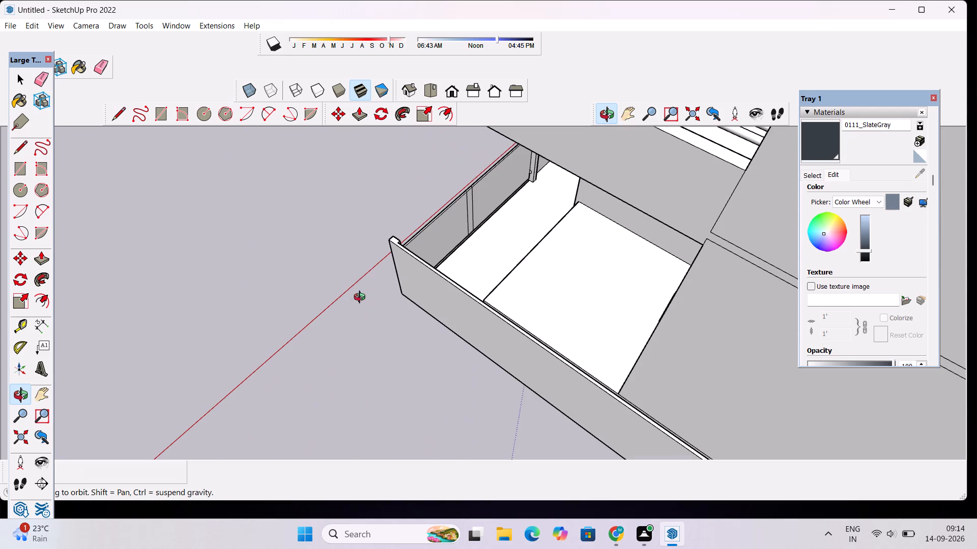
click(816, 139)
click(441, 223)
click(492, 190)
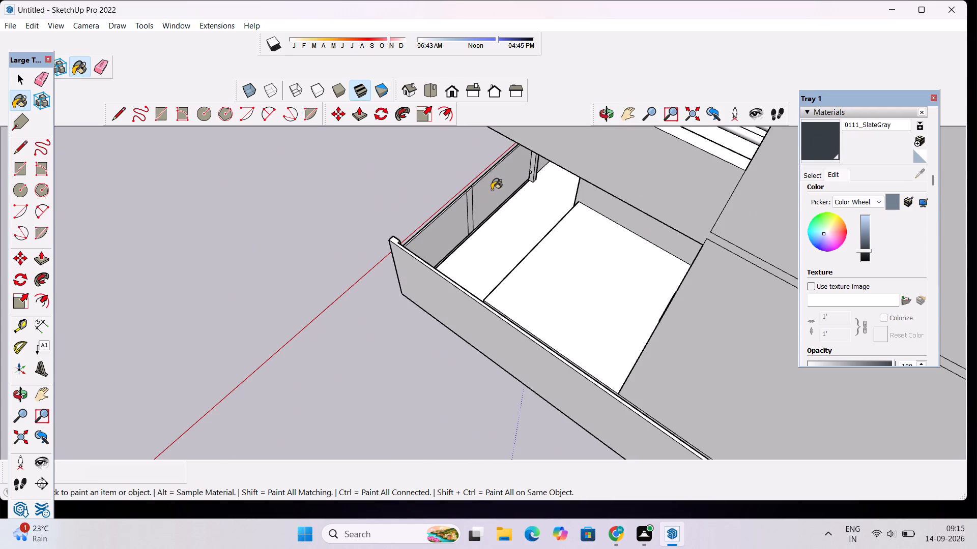
click(471, 199)
scroll(470, 190, up, 11)
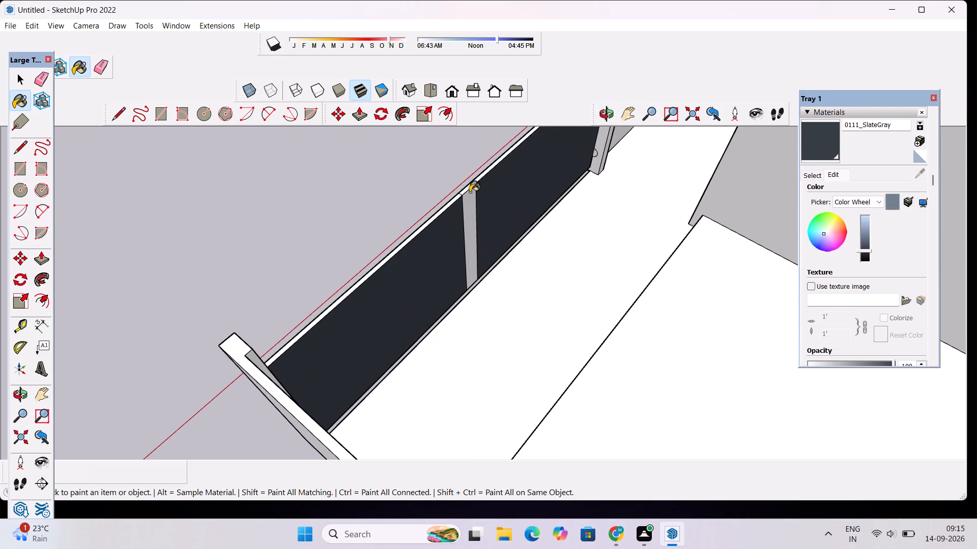
click(469, 199)
Paint the gate's top edges, over the centre strip and both side panels, with the darkened 0111_SlateGray.
click(466, 188)
click(441, 205)
click(440, 210)
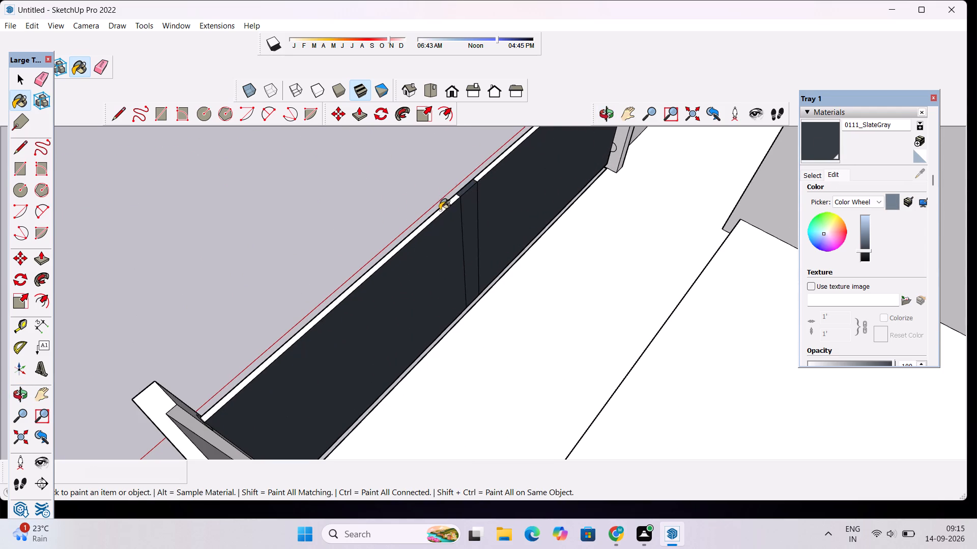
click(487, 171)
scroll(489, 166, down, 13)
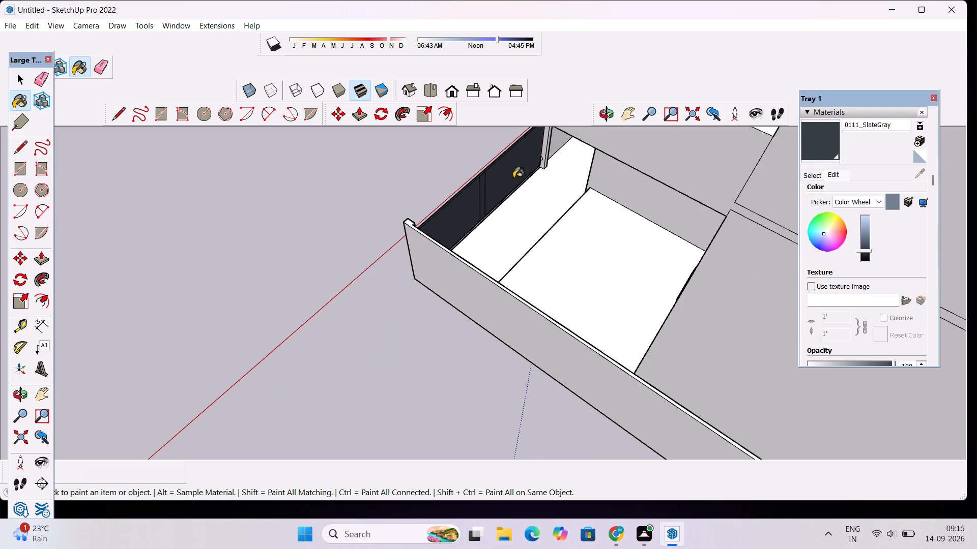
Paint the front face of the raised rectangular frame on the boundary wall with the darkened 0111_SlateGray.
click(604, 114)
drag(470, 220, 810, 113)
scroll(285, 297, up, 4)
drag(281, 303, 452, 243)
scroll(452, 243, down, 3)
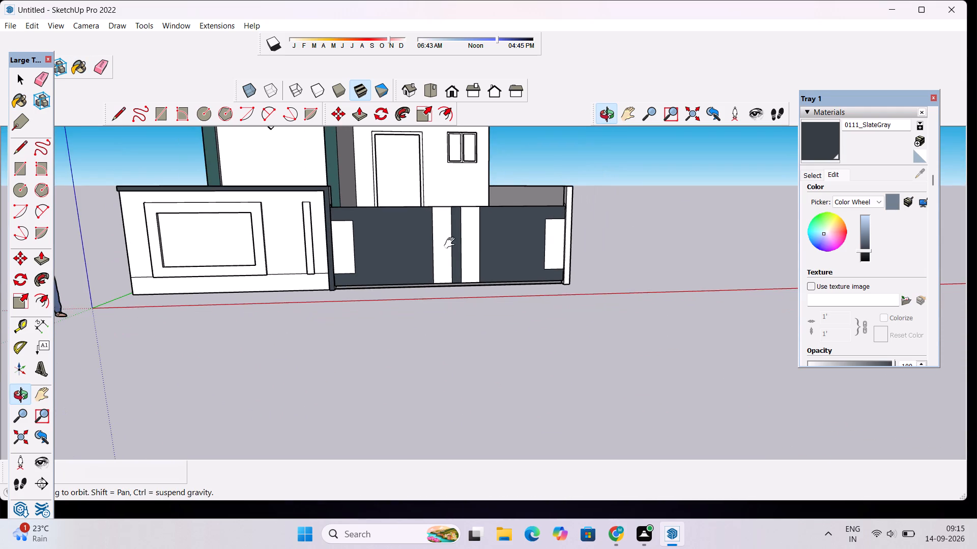
shift+drag(452, 243, 438, 261)
scroll(434, 261, down, 4)
scroll(434, 261, up, 4)
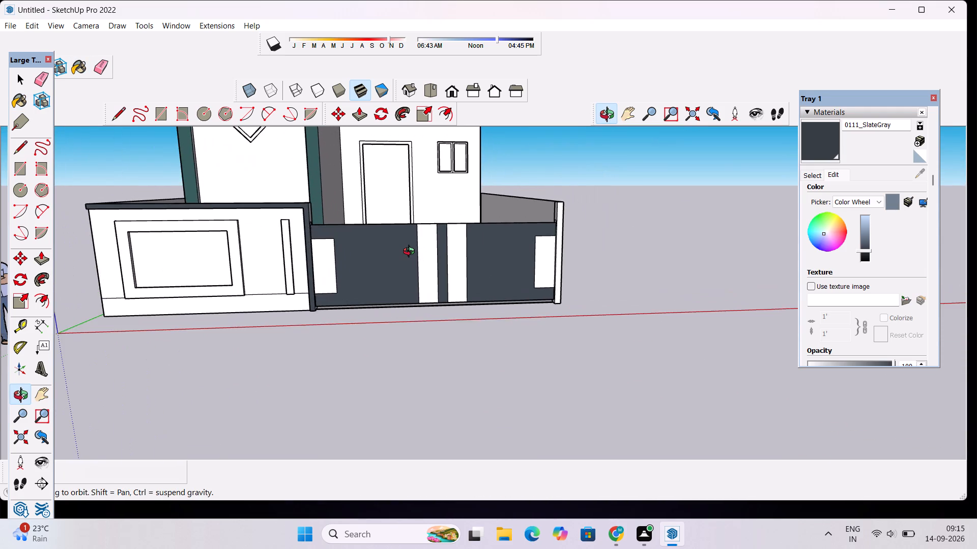
scroll(411, 251, down, 3)
scroll(210, 263, up, 3)
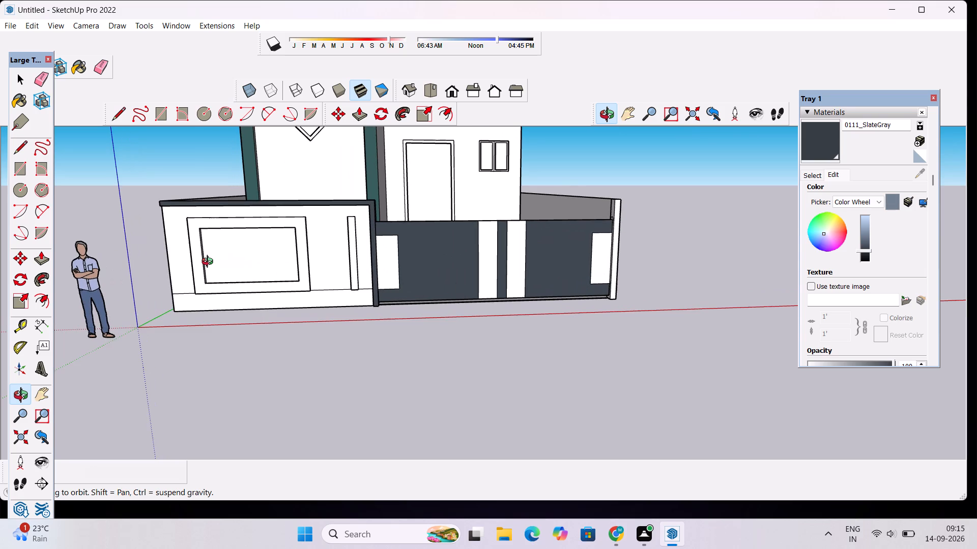
scroll(212, 258, down, 3)
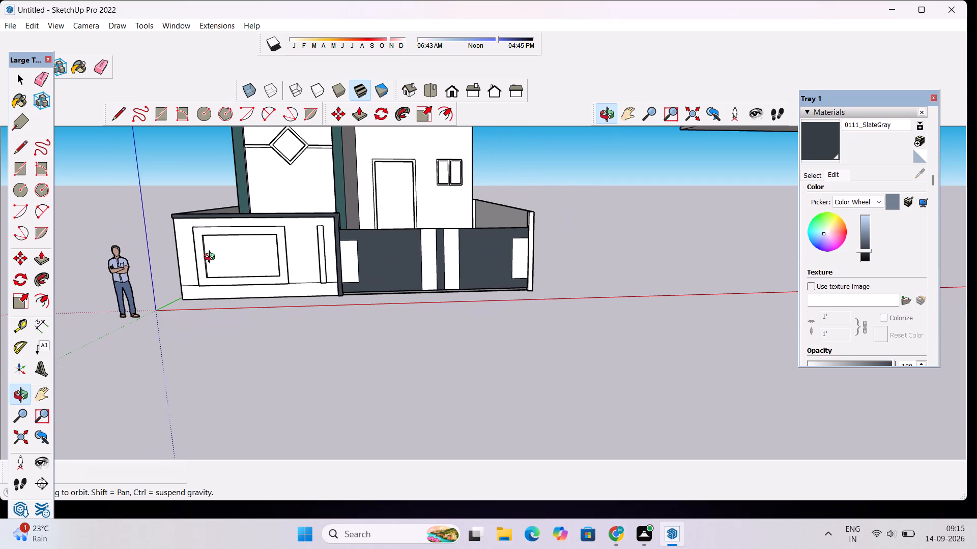
shift+drag(213, 258, 353, 292)
scroll(382, 271, up, 4)
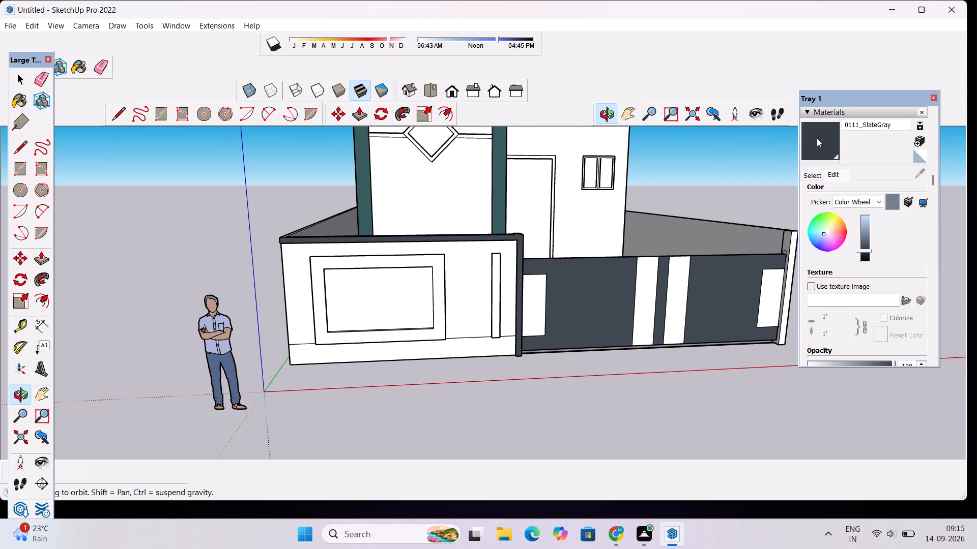
click(817, 138)
scroll(486, 224, up, 5)
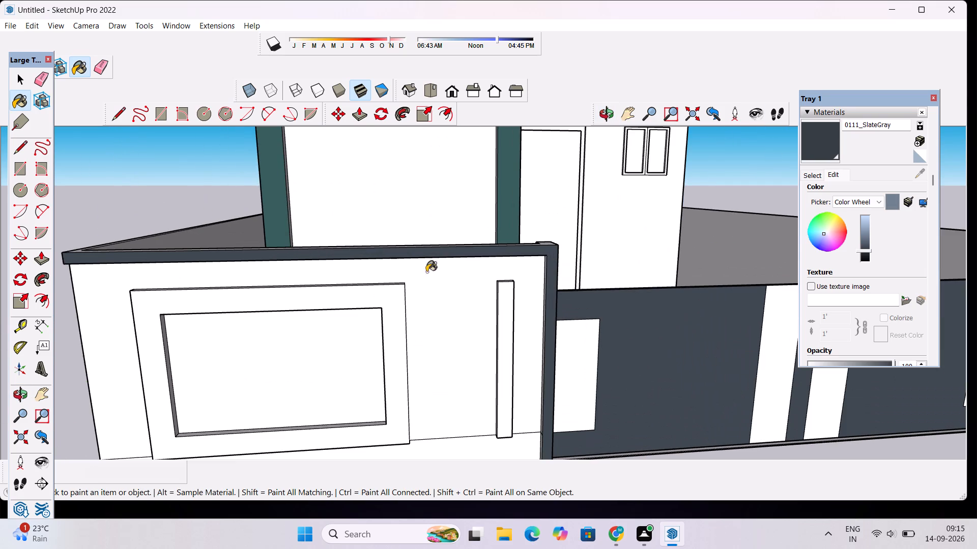
click(375, 296)
Paint the top edge and left outer side edge of the boundary wall's raised frame with the same 0111_SlateGray.
scroll(373, 290, up, 15)
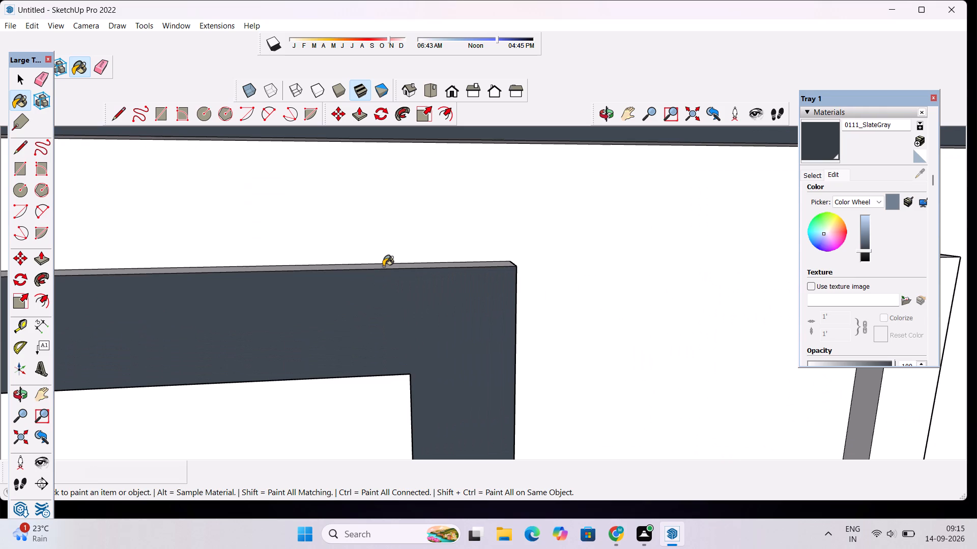
click(383, 266)
scroll(486, 257, down, 20)
scroll(486, 257, down, 4)
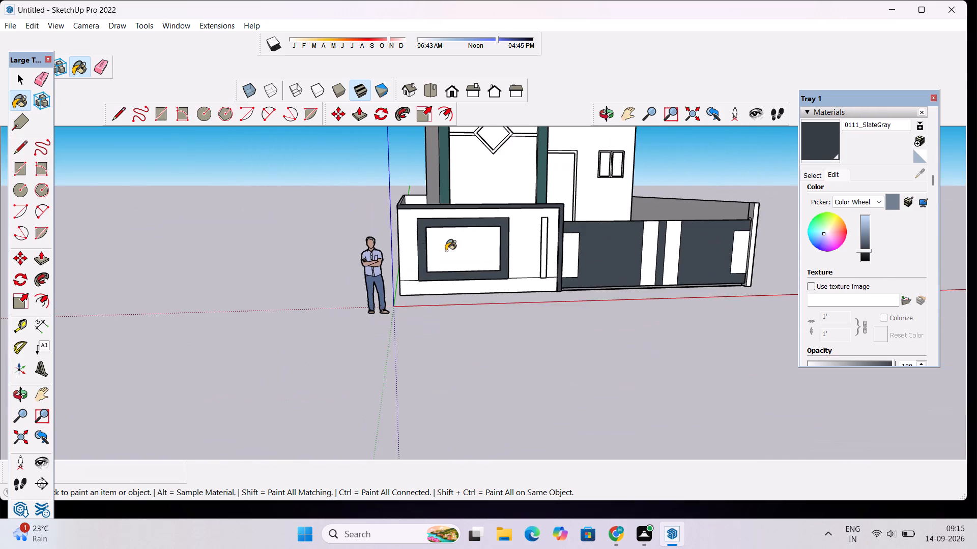
scroll(384, 256, up, 20)
scroll(384, 256, up, 7)
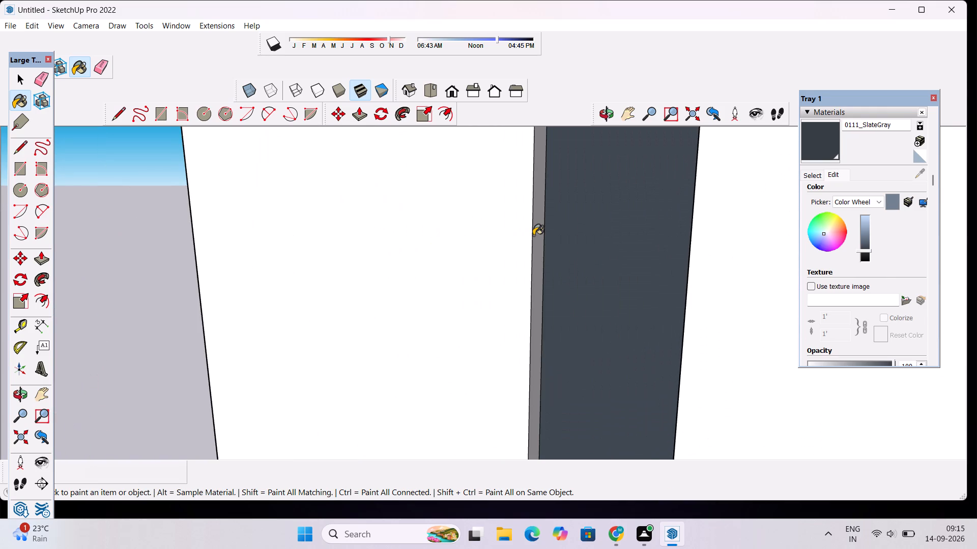
click(533, 235)
Paint the underside of the boundary wall's raised frame with the same 0111_SlateGray.
scroll(529, 216, down, 18)
scroll(565, 334, up, 2)
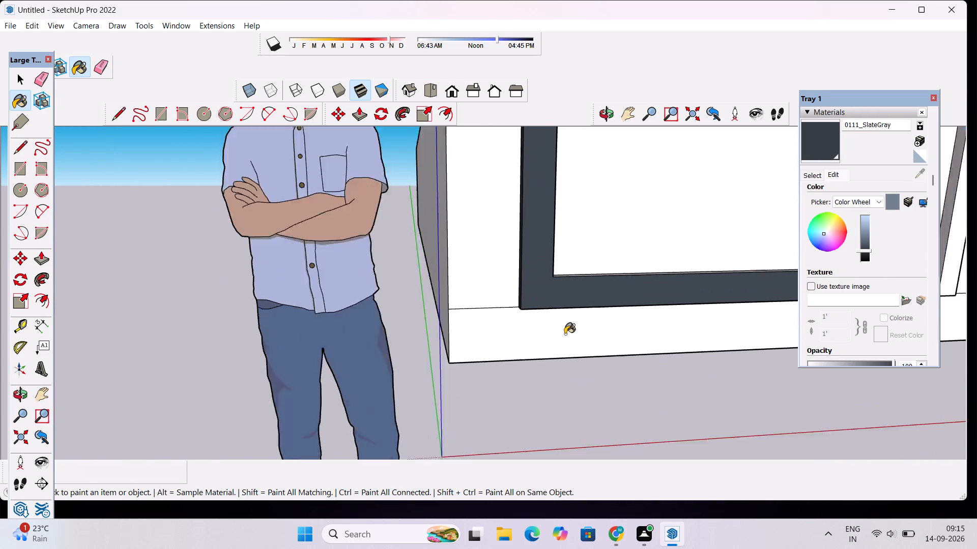
scroll(565, 334, up, 15)
click(605, 121)
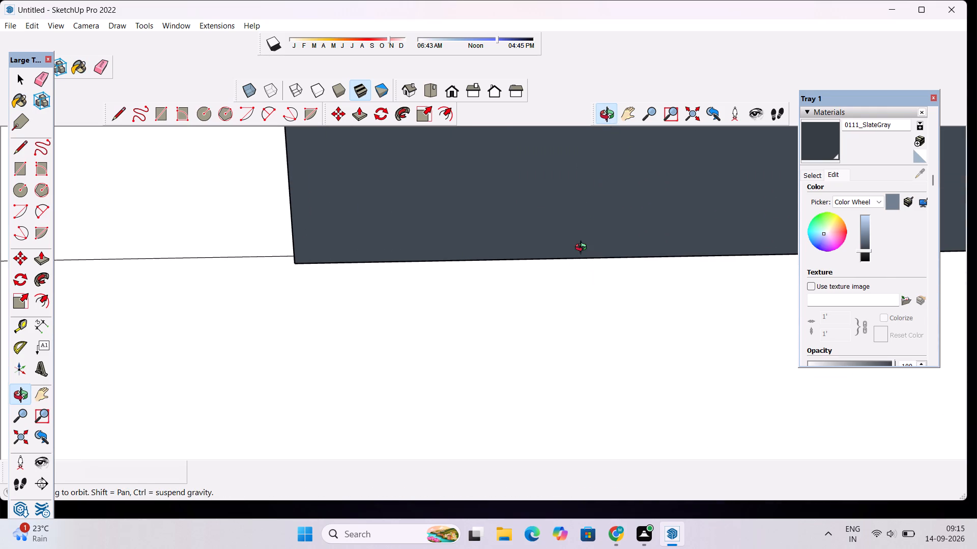
drag(583, 250, 612, 126)
click(815, 145)
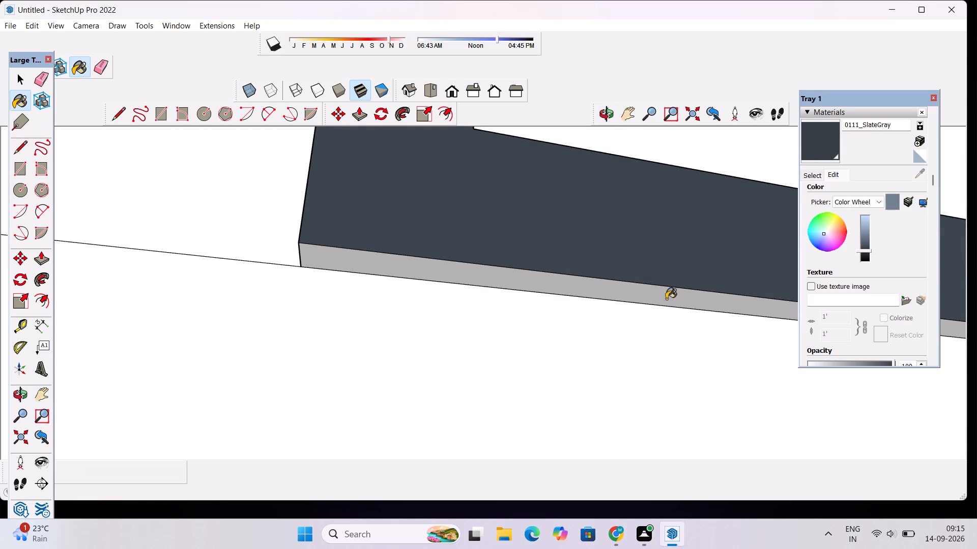
click(666, 299)
scroll(667, 299, down, 12)
click(605, 112)
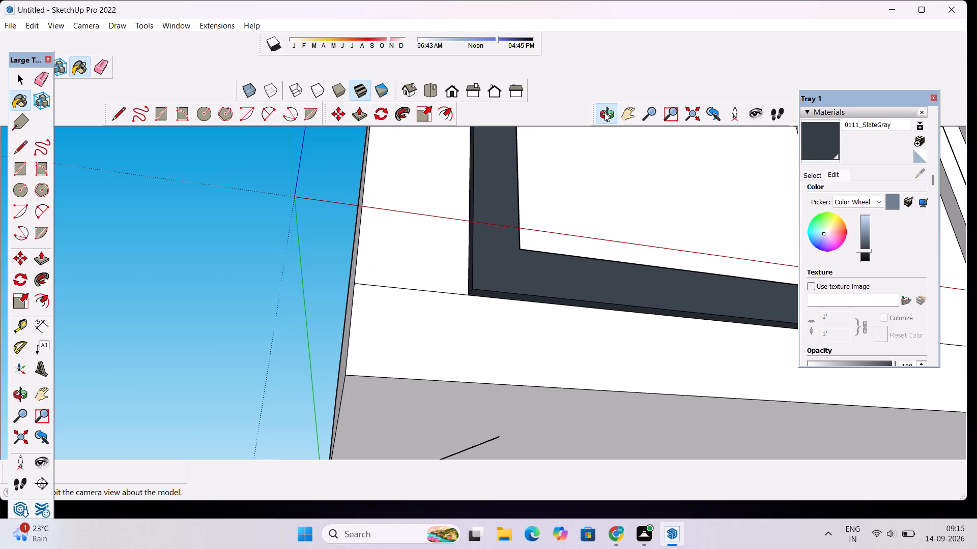
Paint the outer side edge of the boundary wall's raised frame facing the gate with the darkened 0111_SlateGray.
shift+drag(635, 234, 410, 271)
scroll(407, 265, down, 6)
drag(574, 256, 450, 287)
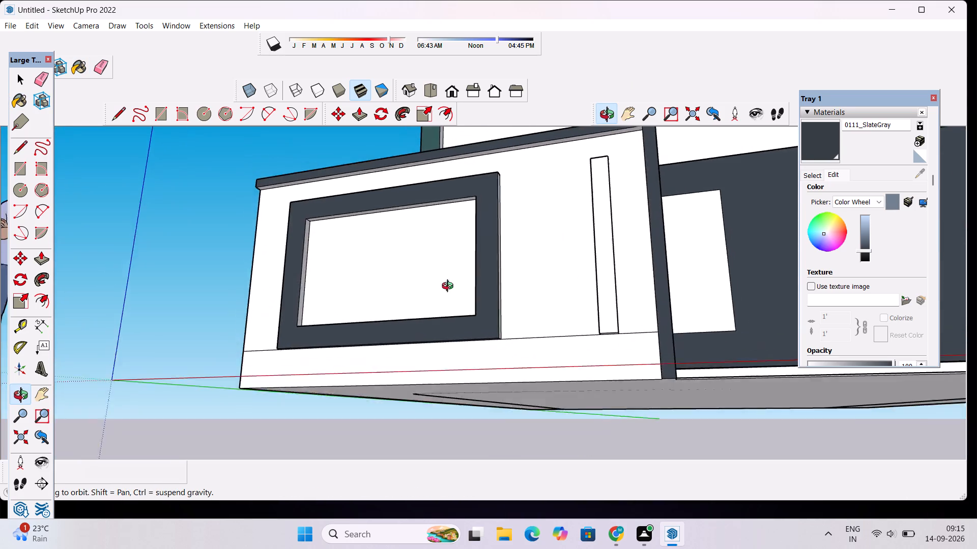
drag(450, 287, 353, 327)
click(823, 145)
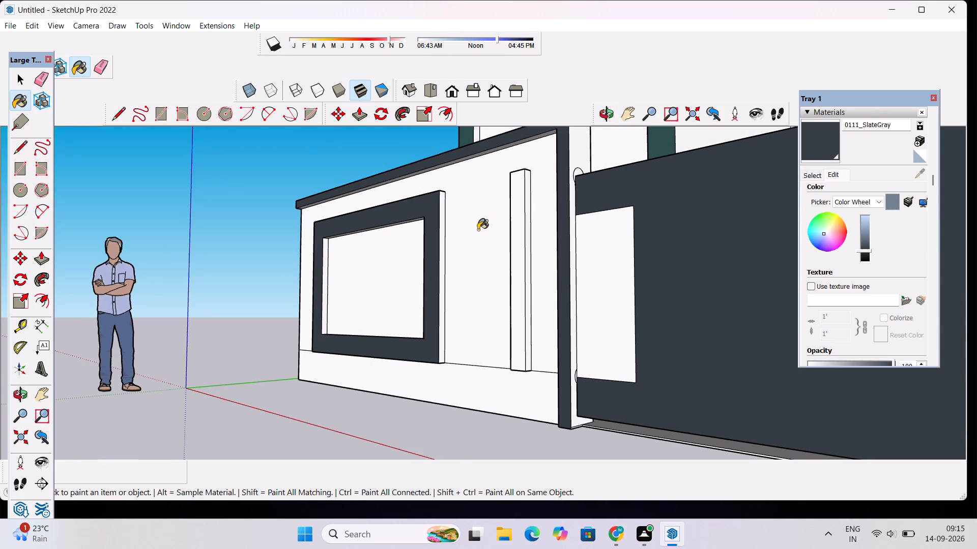
scroll(459, 239, up, 6)
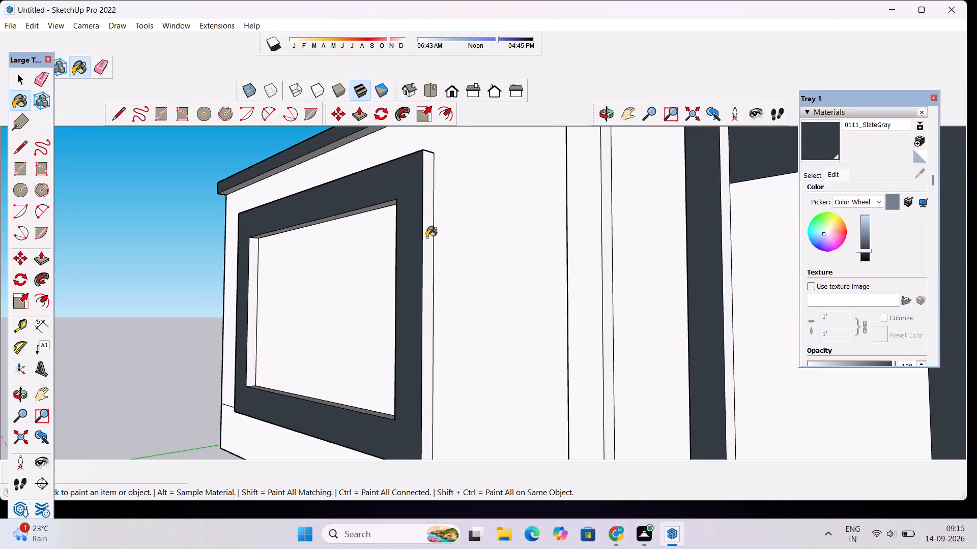
click(426, 237)
scroll(426, 235, down, 4)
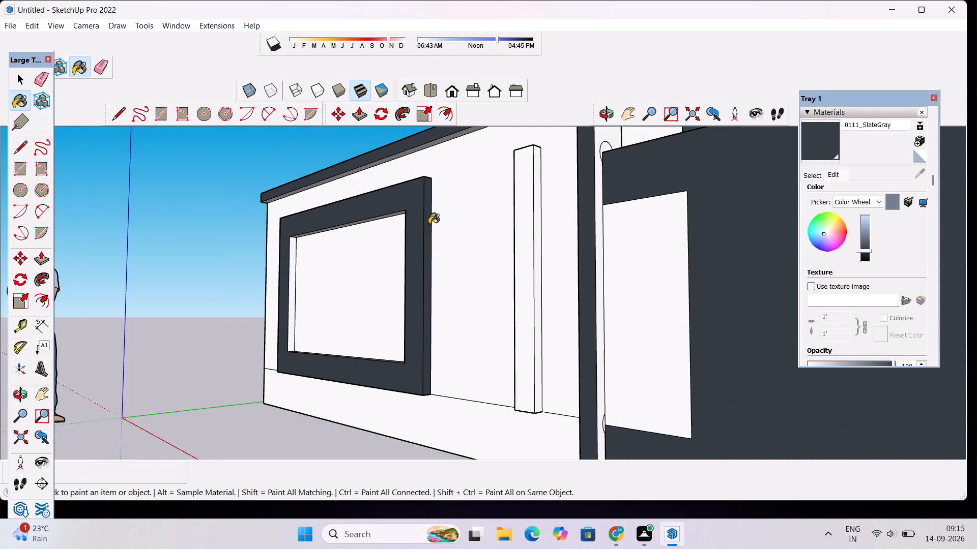
Paint the front face and gate-facing side of the boundary wall's vertical strip with the darkened 0111_SlateGray.
scroll(442, 216, down, 5)
scroll(495, 241, up, 4)
click(493, 239)
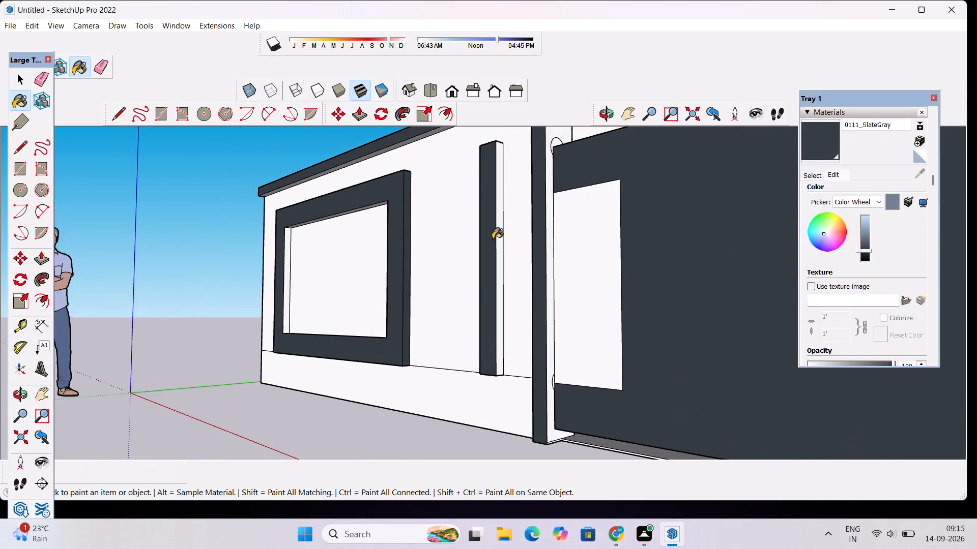
scroll(493, 239, up, 6)
click(505, 237)
scroll(512, 205, down, 12)
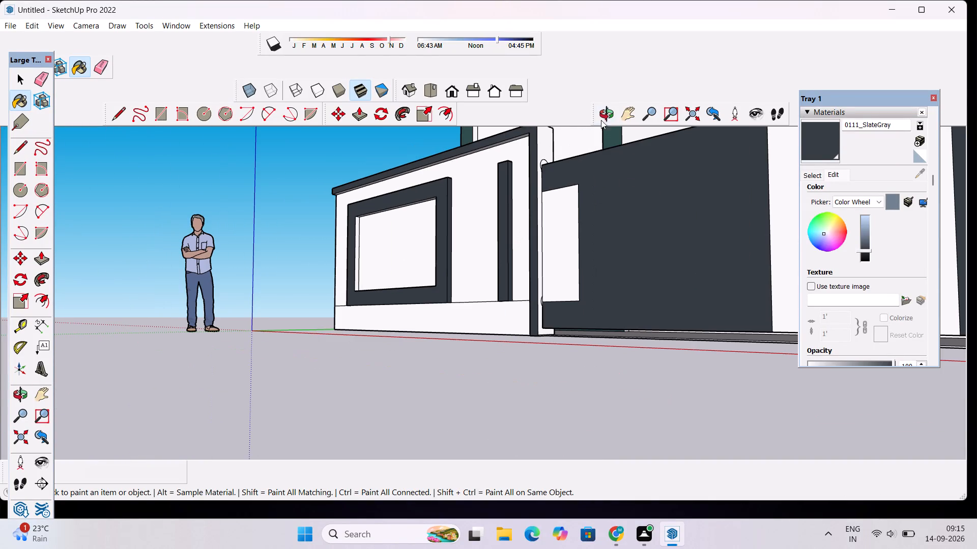
Paint the underside and frame-facing side of the boundary wall's vertical strip with the same 0111_SlateGray.
click(602, 117)
drag(530, 280, 549, 142)
scroll(514, 255, up, 10)
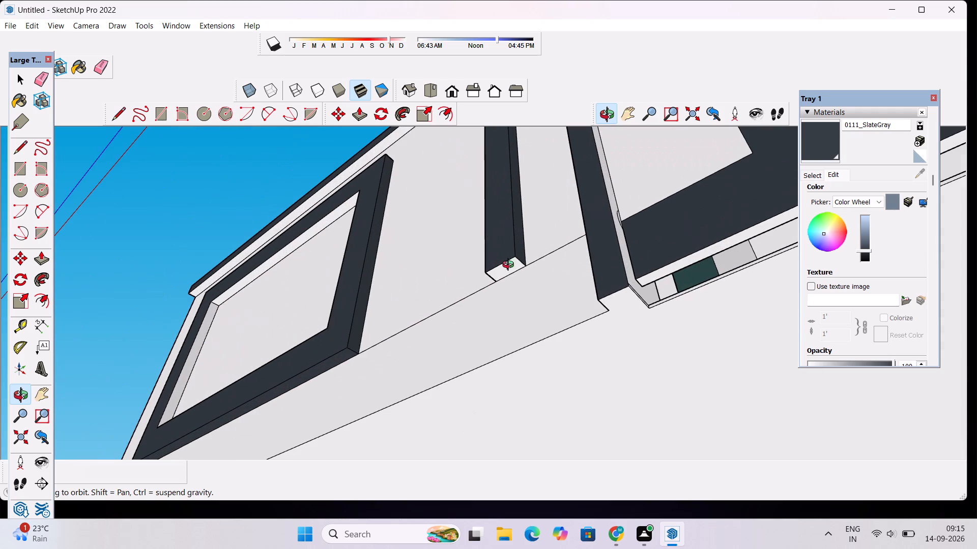
click(815, 149)
click(510, 265)
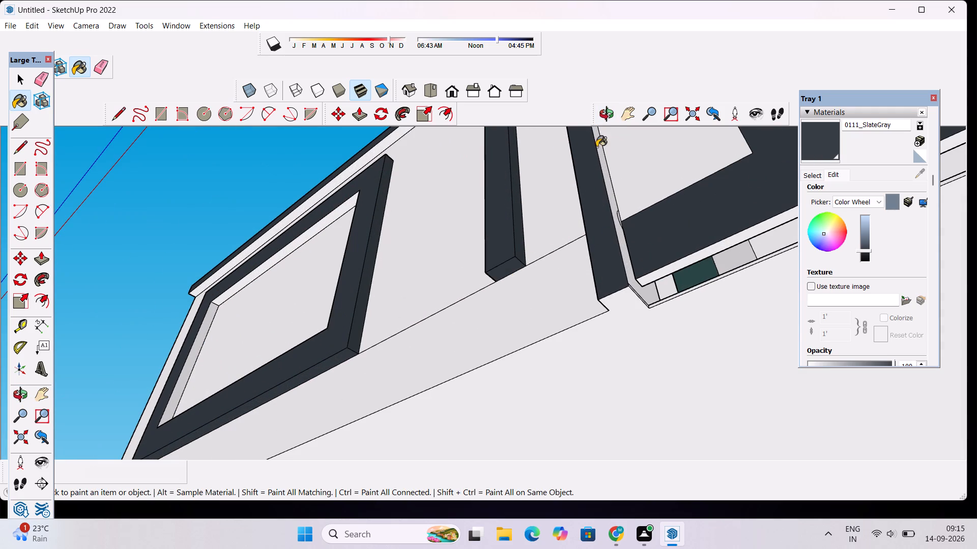
click(608, 119)
drag(592, 180, 936, 333)
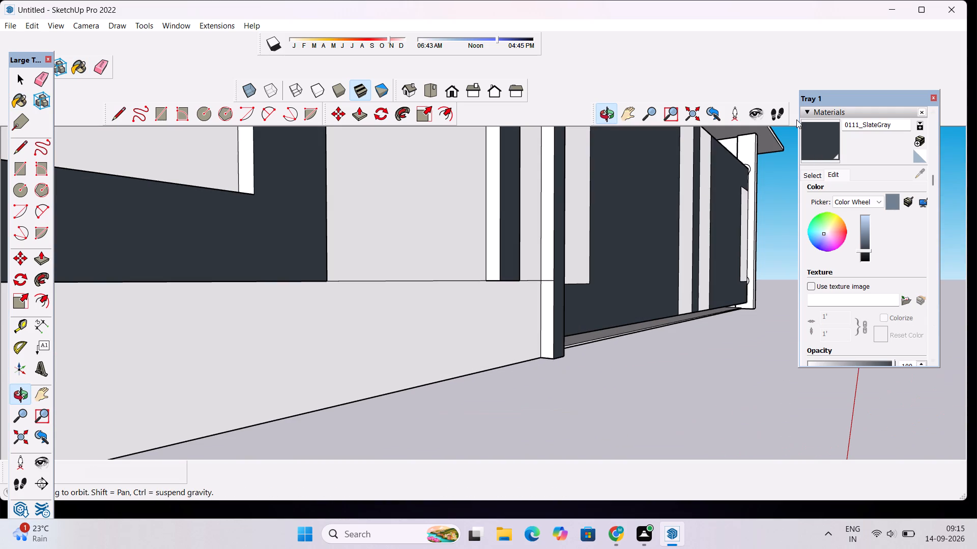
click(810, 143)
click(492, 212)
scroll(506, 205, down, 3)
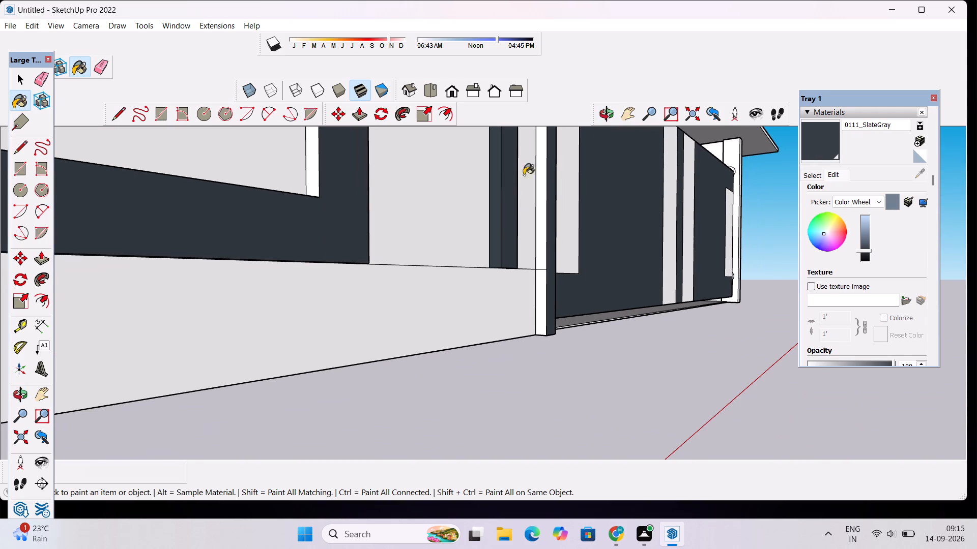
Paint the top face of the boundary wall's vertical strip with the same 0111_SlateGray.
click(598, 114)
shift+drag(539, 169, 520, 267)
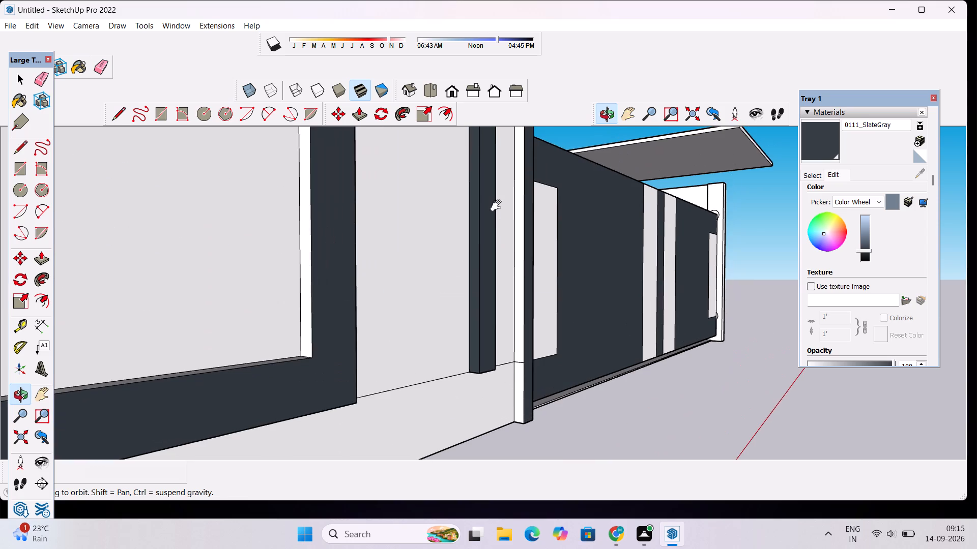
shift+drag(498, 205, 500, 273)
scroll(485, 157, up, 4)
drag(490, 177, 432, 294)
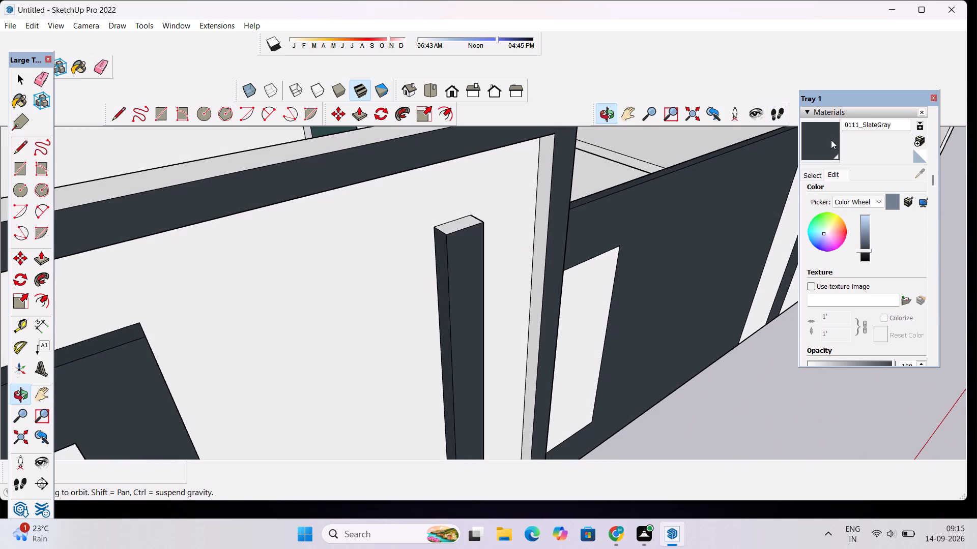
click(831, 140)
click(465, 223)
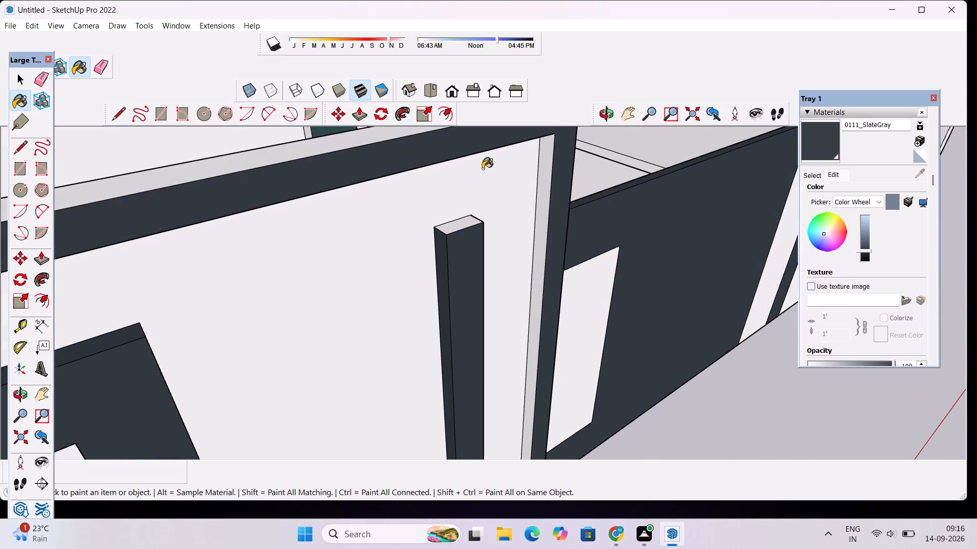
Paint the long outer face of the side boundary wall along the green axis with the darkened 0111_SlateGray.
scroll(482, 169, down, 20)
scroll(482, 169, down, 1)
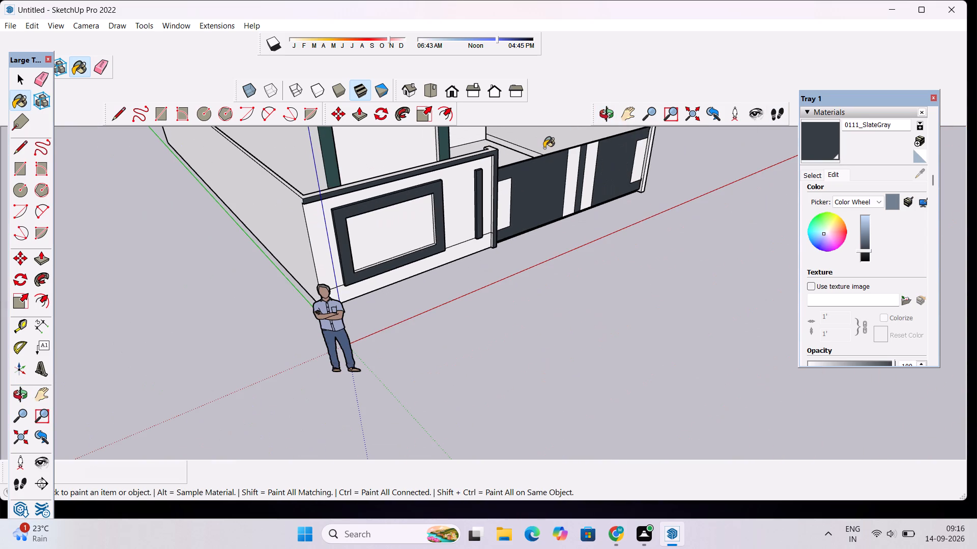
scroll(328, 195, up, 9)
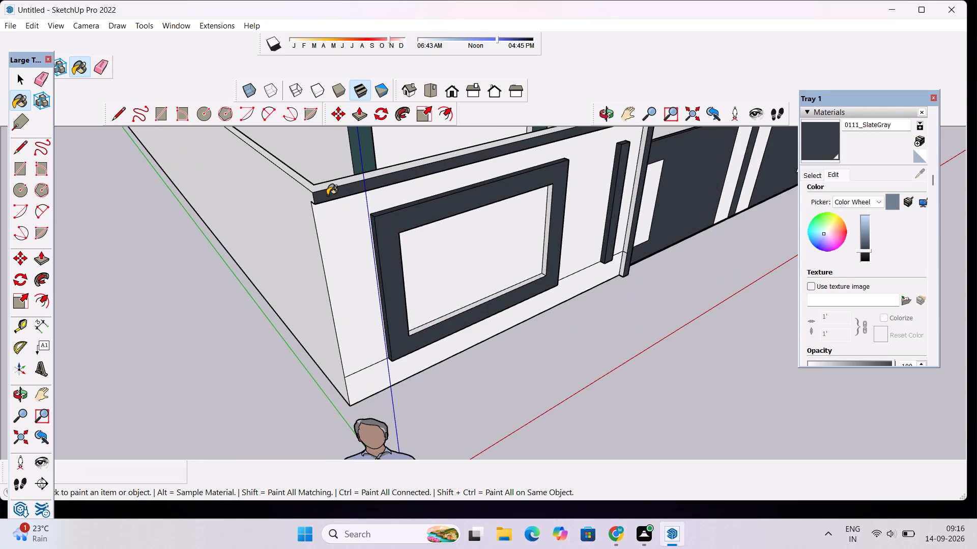
scroll(369, 173, down, 8)
scroll(306, 188, up, 3)
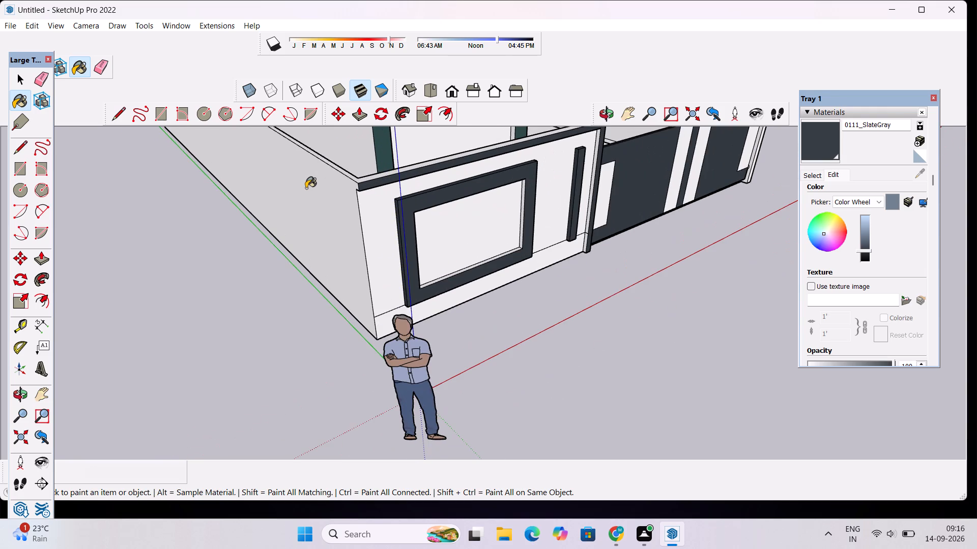
click(306, 188)
Paint the top face of the boundary wall with the same 0111_SlateGray.
scroll(341, 173, down, 19)
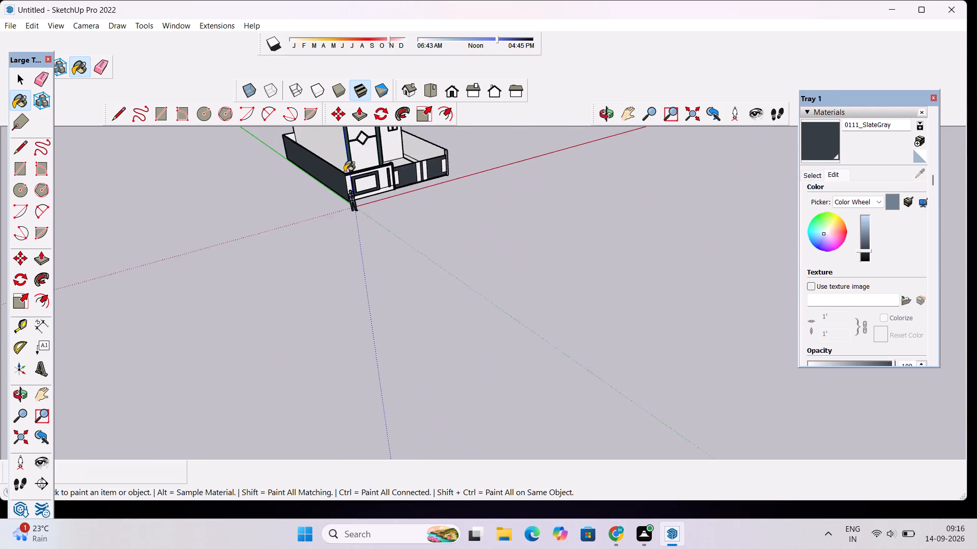
scroll(344, 172, down, 4)
scroll(361, 180, up, 6)
scroll(310, 159, up, 18)
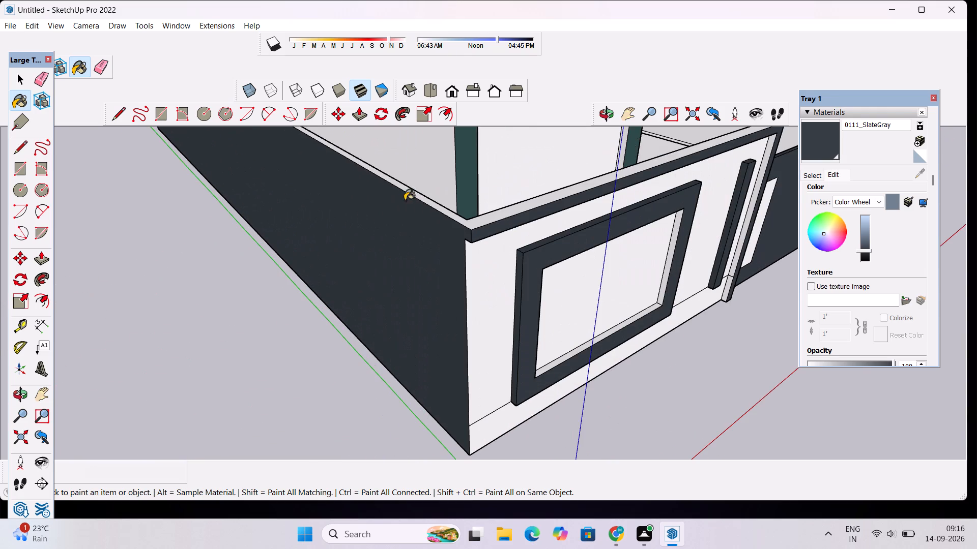
click(442, 205)
scroll(400, 194, down, 12)
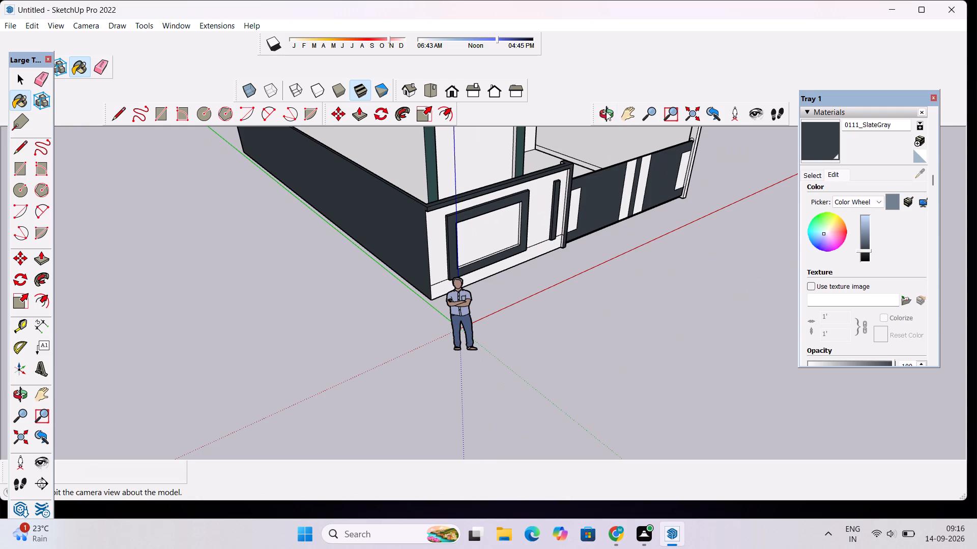
Examine the painted front boundary wall and gate from the street side.
click(606, 110)
drag(619, 210, 470, 156)
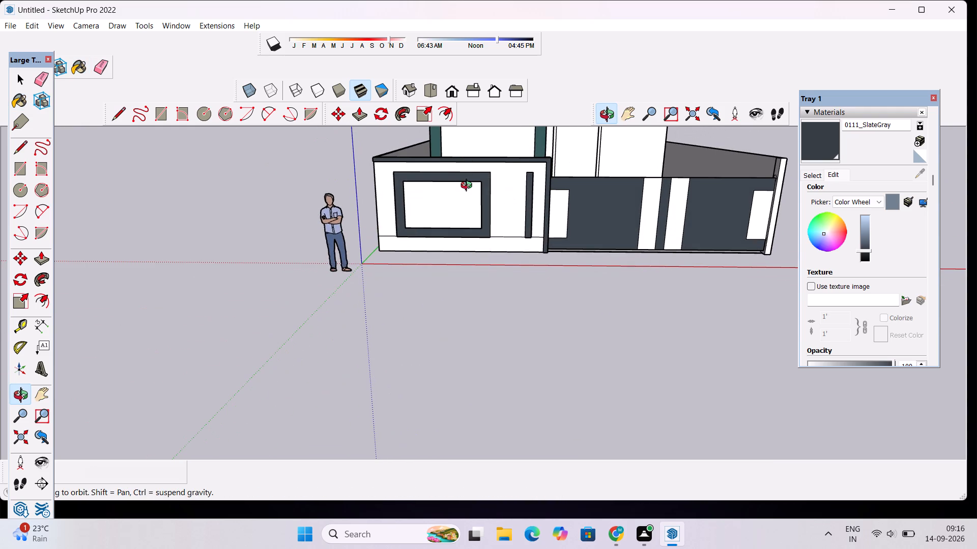
drag(445, 247, 452, 199)
scroll(490, 208, up, 3)
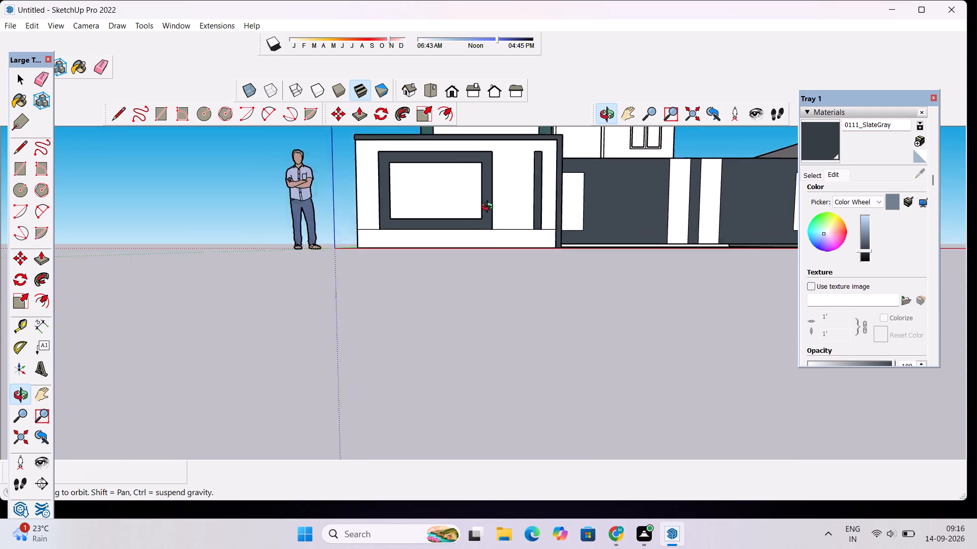
scroll(490, 208, up, 2)
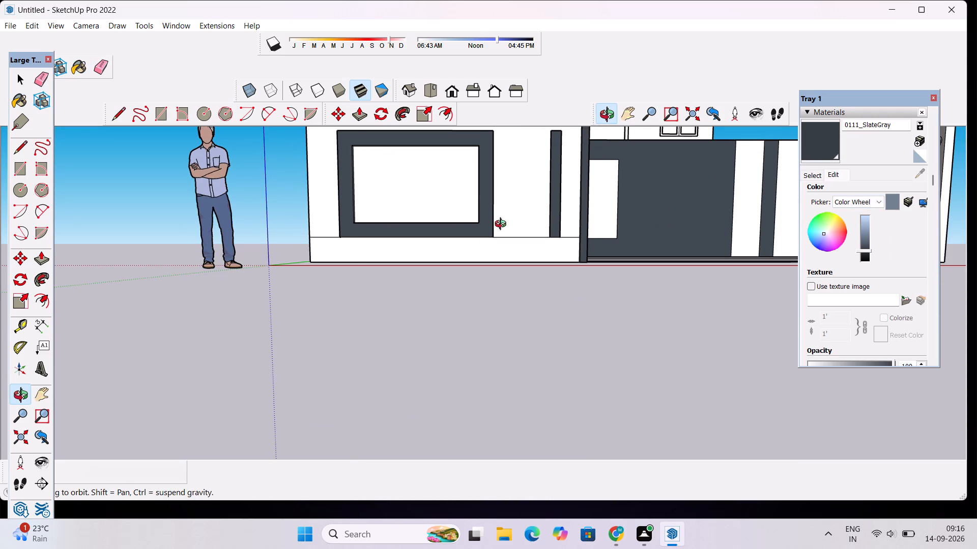
scroll(494, 239, down, 11)
Paint the tower's front wall above and below the diamond band with 0118_Thistle from Colors-Named.
shift+drag(516, 208, 428, 303)
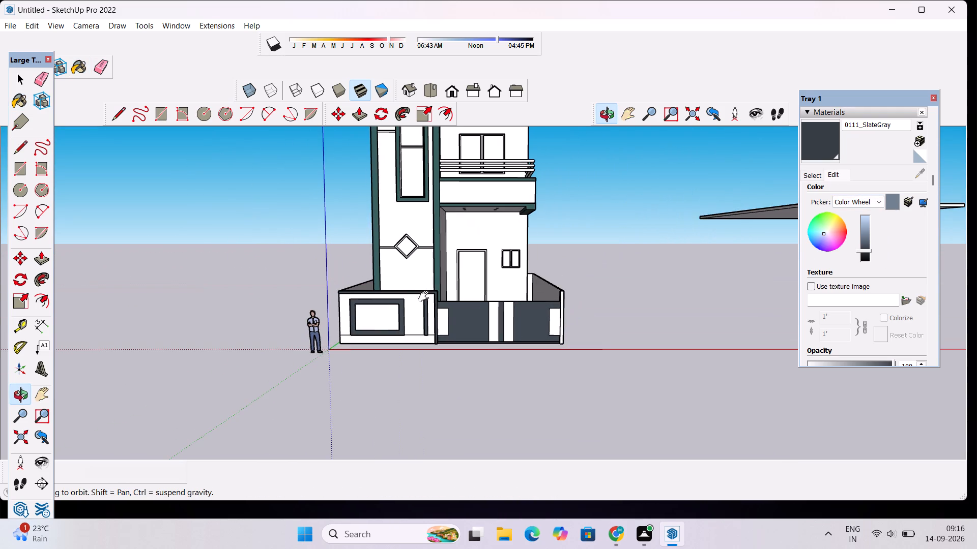
click(814, 177)
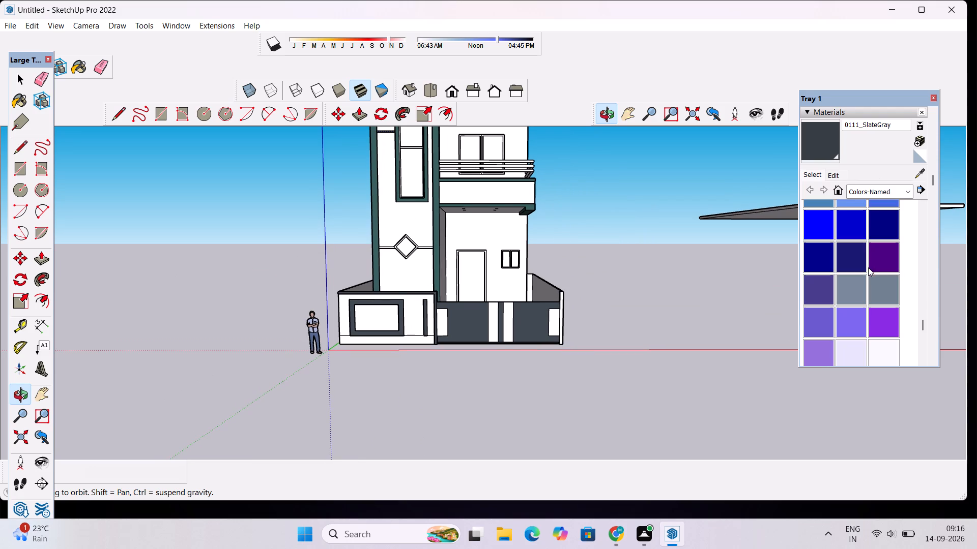
scroll(868, 267, down, 3)
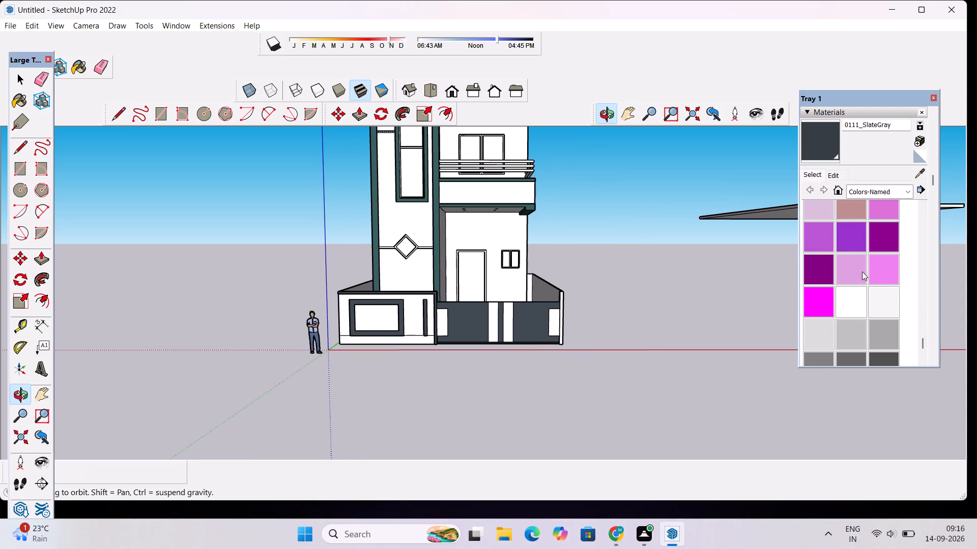
click(820, 212)
click(392, 226)
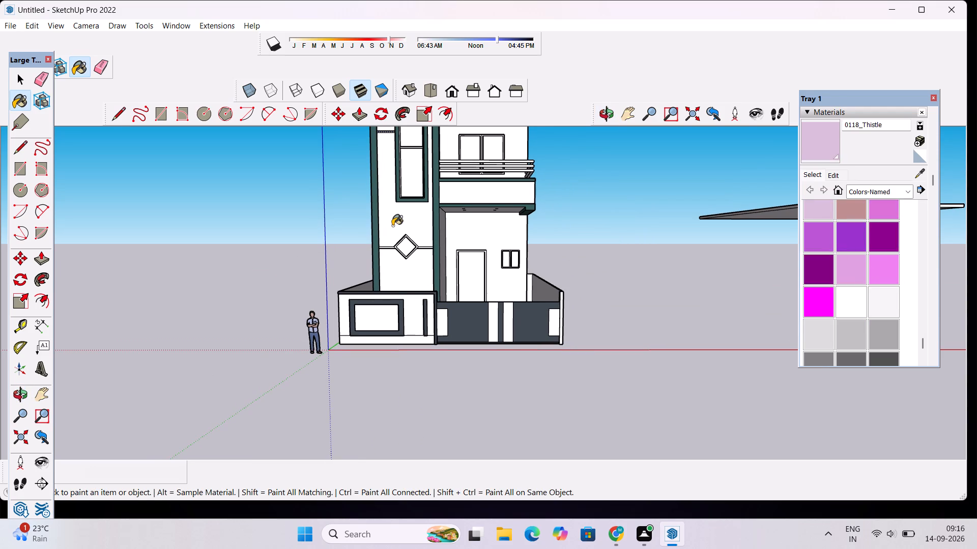
scroll(421, 270, down, 6)
scroll(415, 282, up, 5)
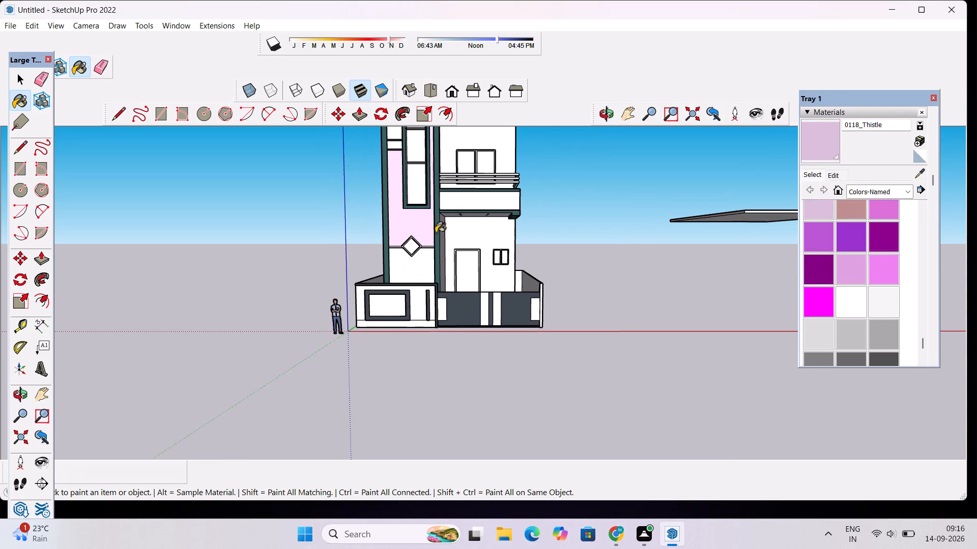
click(412, 277)
scroll(425, 239, down, 4)
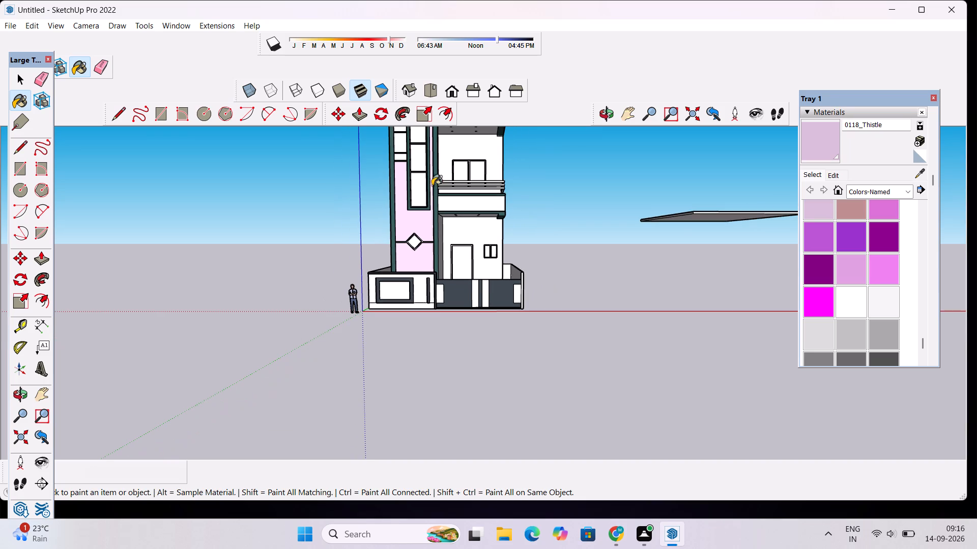
Paint the two horizontal bands beside the tower's tall window and the wall section between them with 0118_Thistle.
click(603, 118)
shift+drag(463, 184, 466, 196)
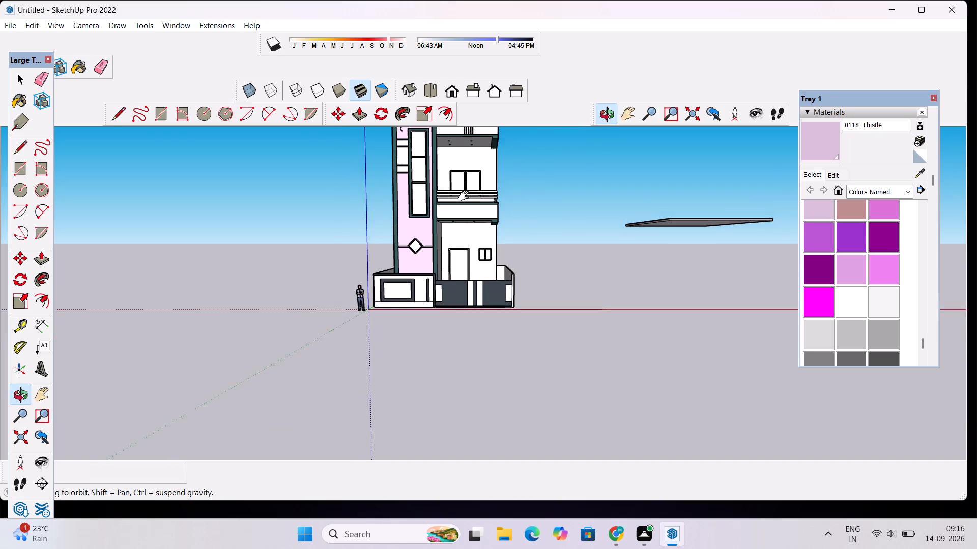
shift+drag(466, 196, 469, 291)
scroll(417, 275, up, 5)
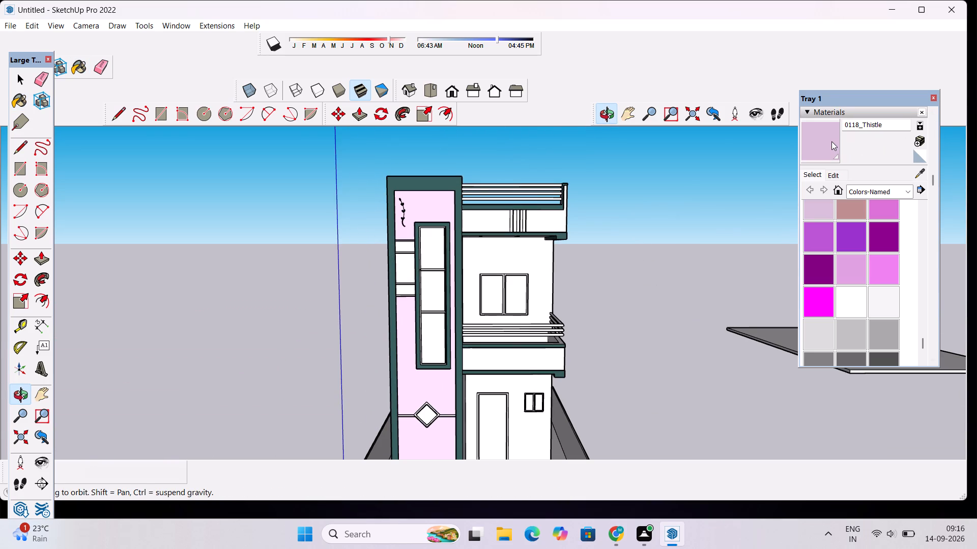
click(831, 141)
scroll(395, 268, up, 5)
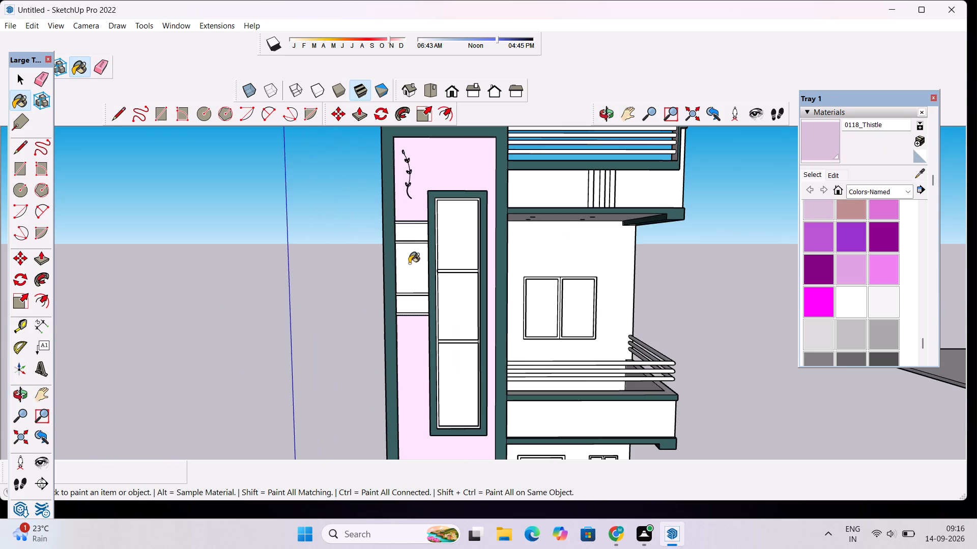
click(409, 263)
click(415, 230)
click(415, 300)
scroll(445, 183, down, 6)
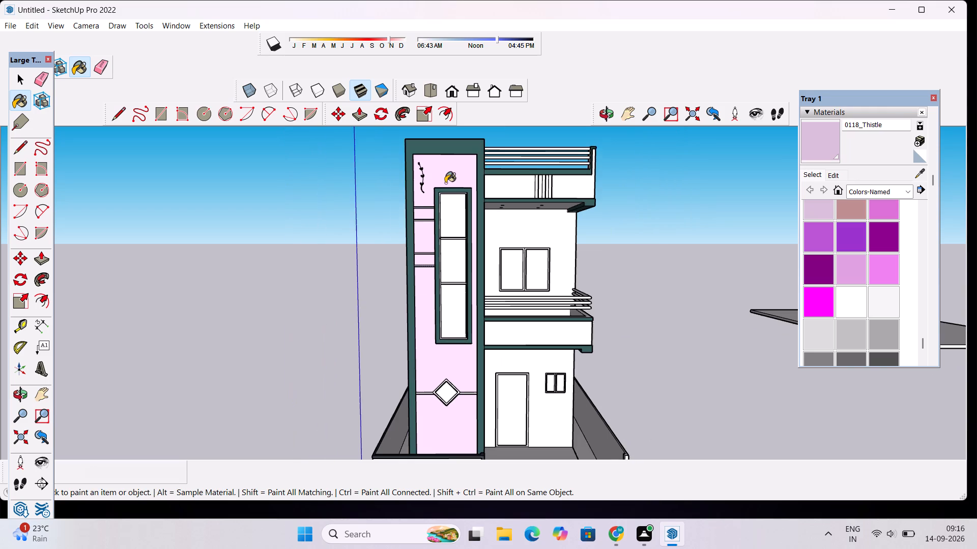
Lighten the 0118_Thistle material by raising its colour brightness to nearly the maximum.
scroll(477, 263, down, 4)
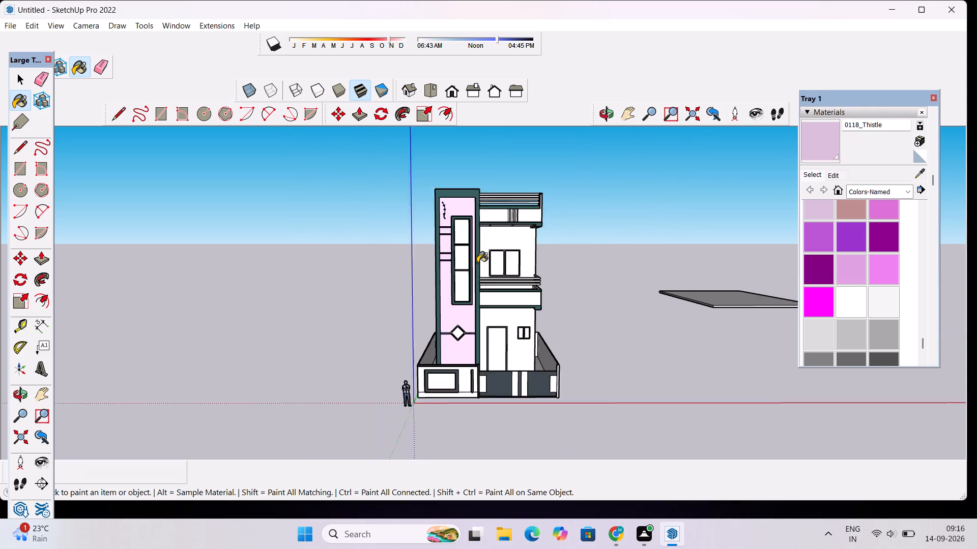
scroll(477, 263, down, 7)
scroll(489, 248, up, 5)
click(837, 178)
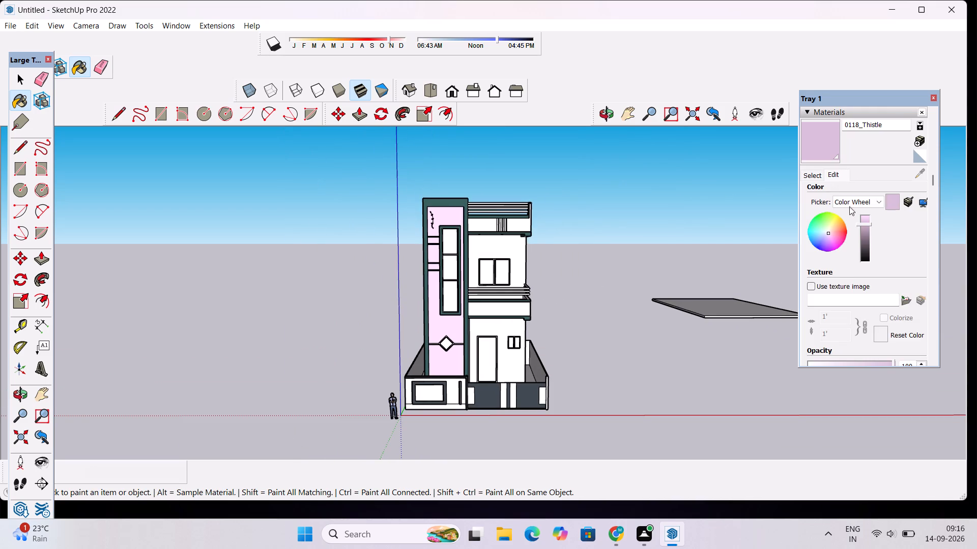
click(863, 219)
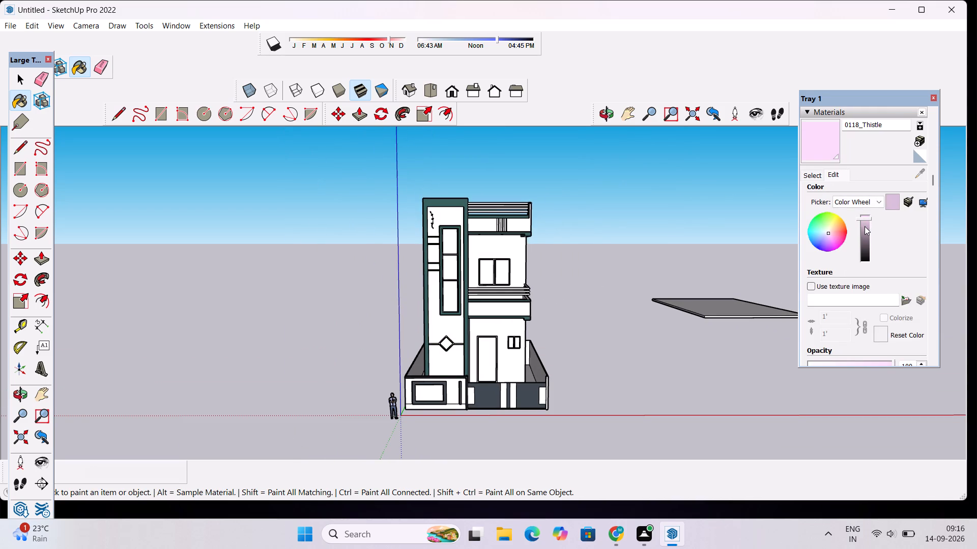
Darken the 0118_Thistle material by lowering its colour brightness to slightly above the middle of the range.
click(865, 226)
click(863, 233)
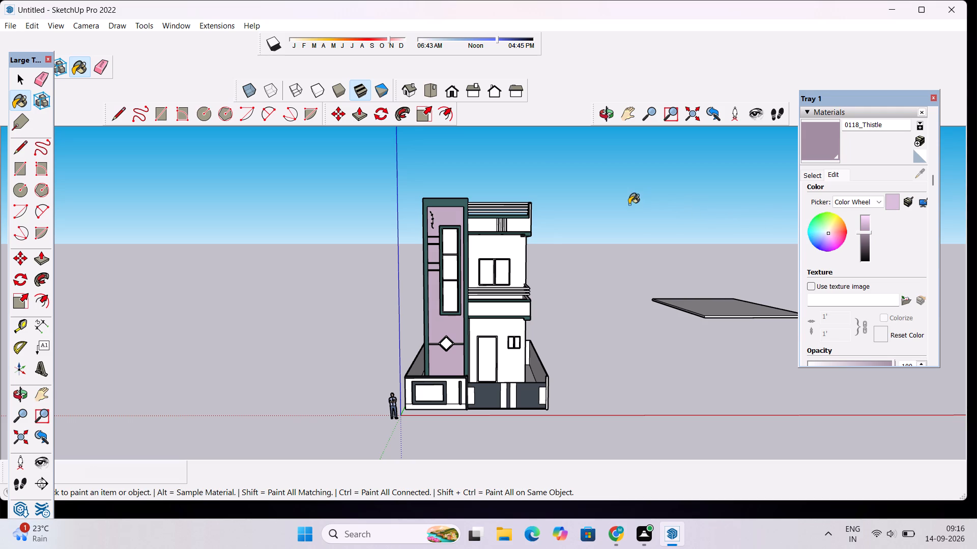
Paint the front faces of the tower vine ornament's top leaf and uppermost leaf pair with 0124_Purple from Colors-Named.
scroll(437, 223, up, 7)
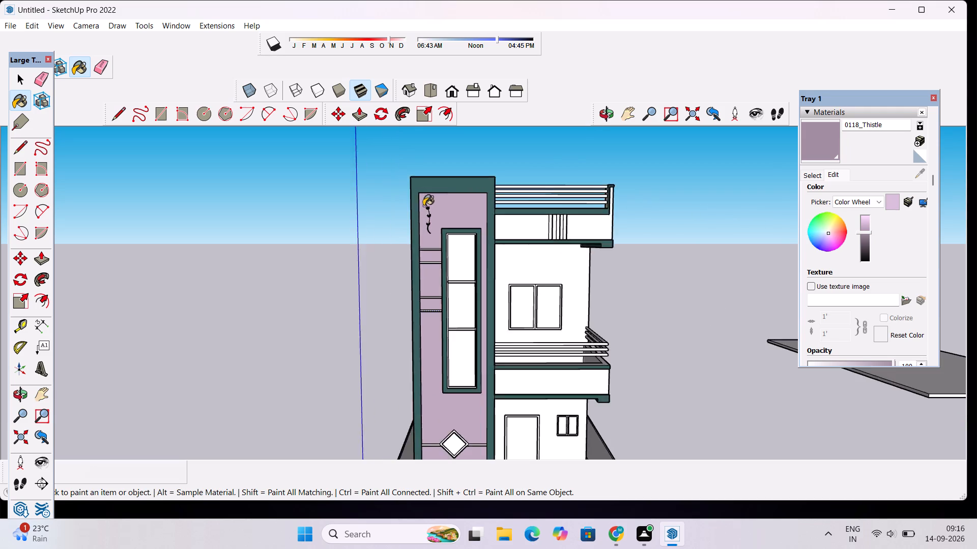
scroll(423, 206, up, 19)
scroll(445, 202, up, 4)
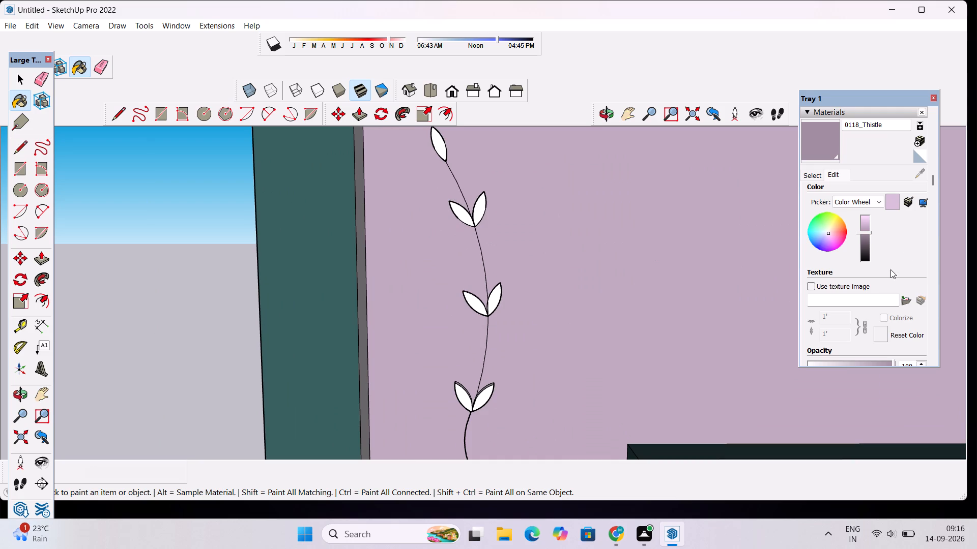
scroll(540, 209, down, 19)
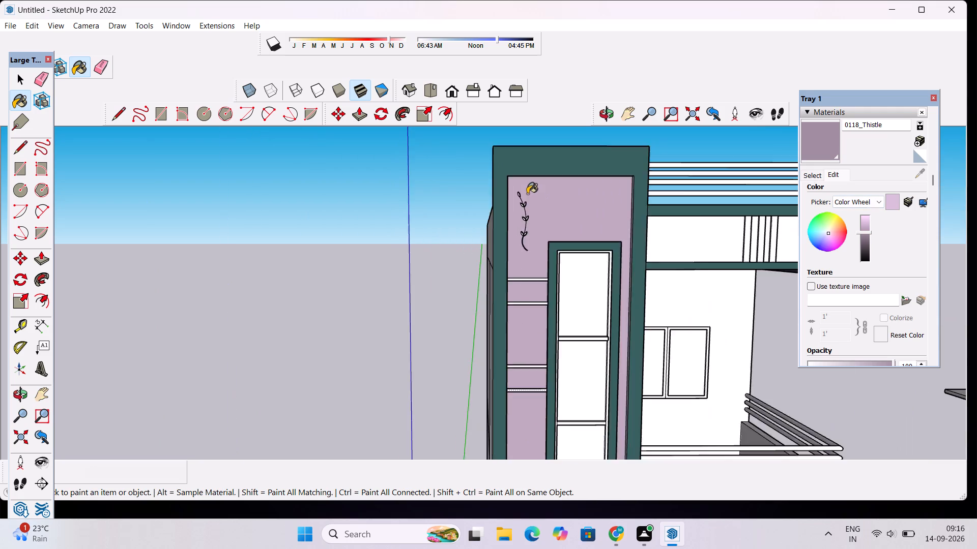
scroll(527, 194, down, 12)
click(608, 110)
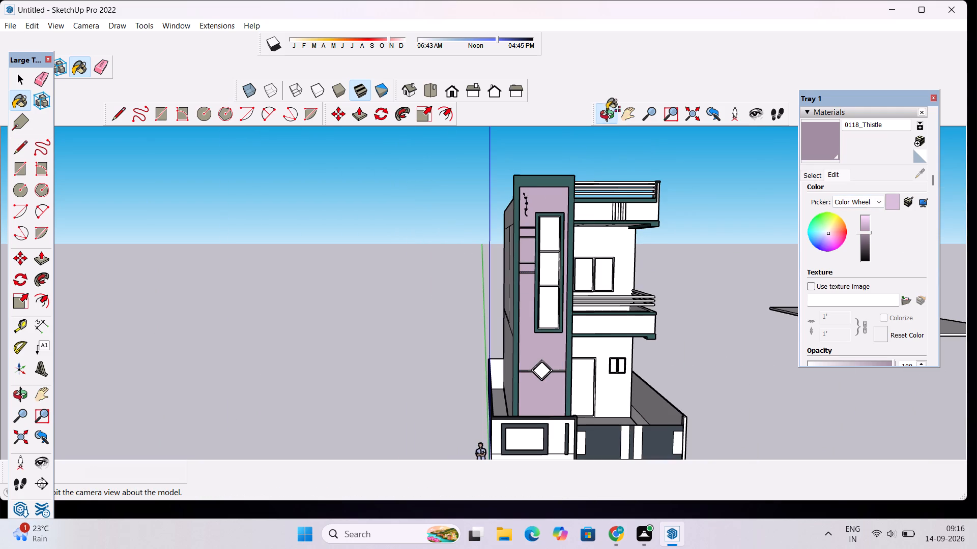
shift+drag(618, 196, 456, 212)
shift+scroll(505, 286, up, 4)
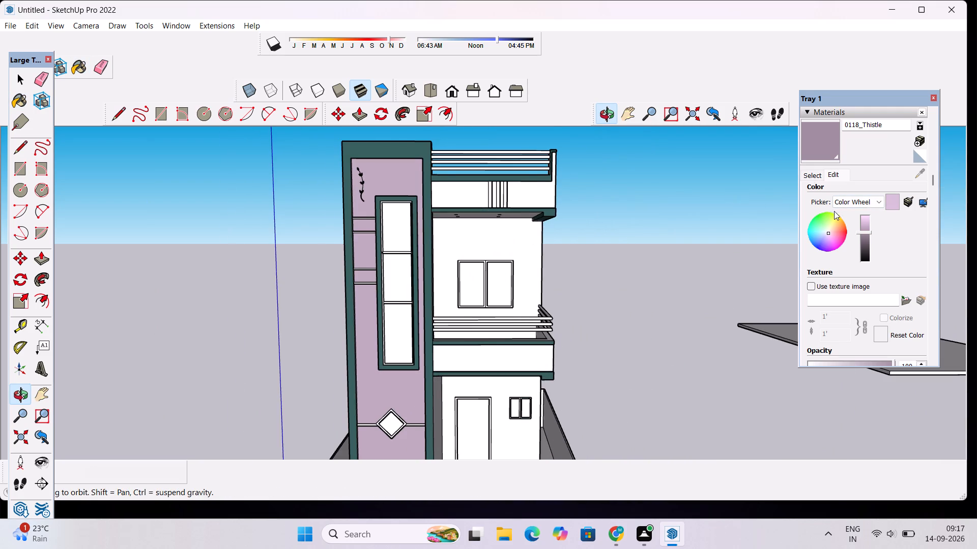
click(814, 177)
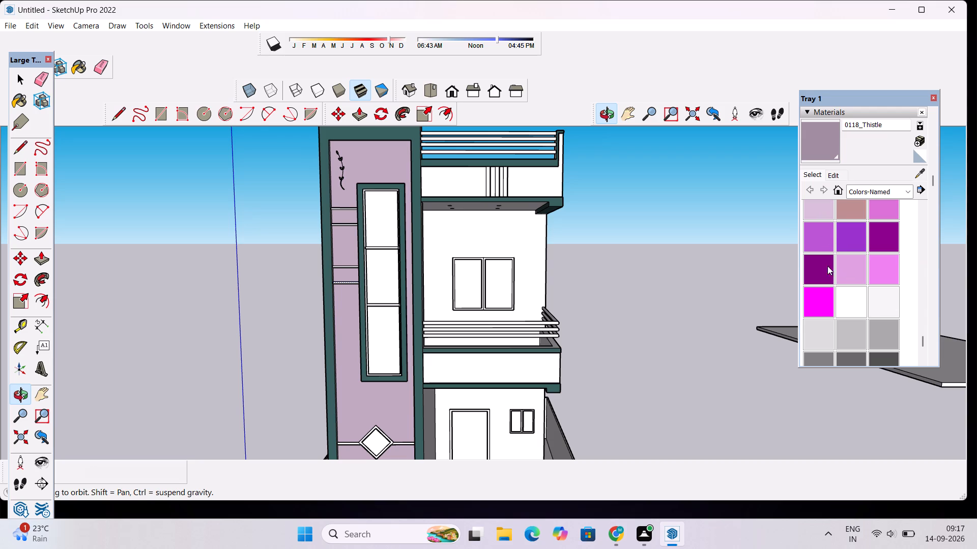
click(812, 266)
scroll(314, 146, up, 17)
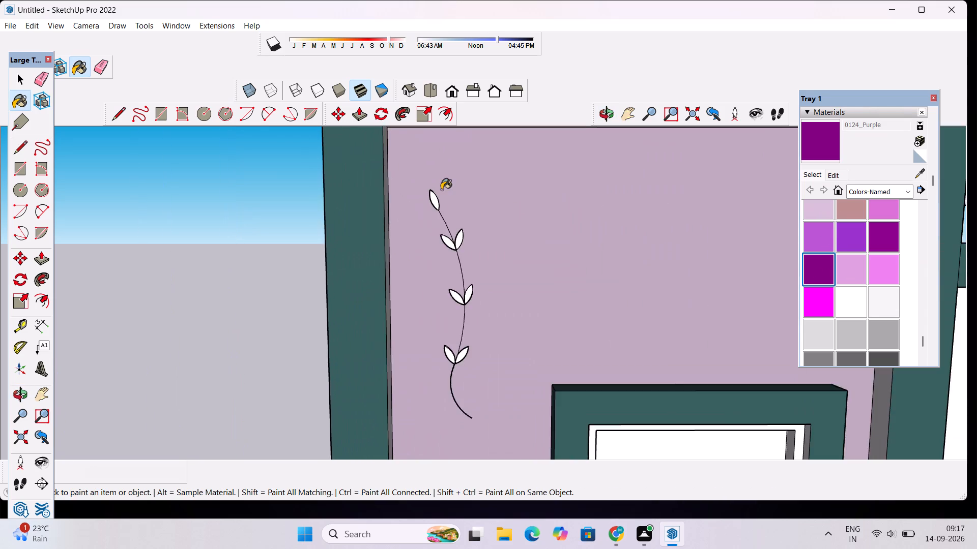
scroll(442, 190, up, 3)
click(433, 205)
click(464, 260)
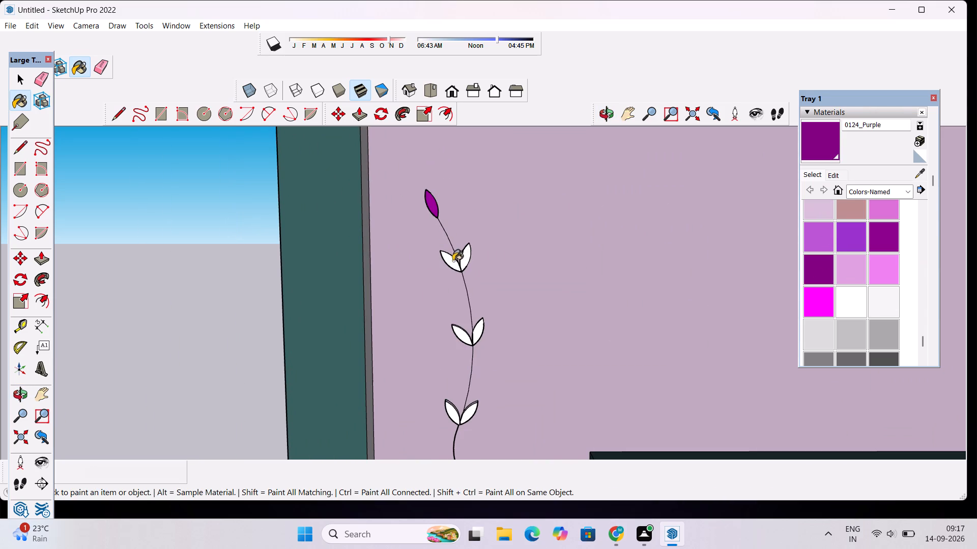
click(451, 262)
Paint the front faces of the vine ornament's two lower leaf pairs with 0124_Purple.
scroll(447, 202, down, 15)
scroll(432, 267, up, 11)
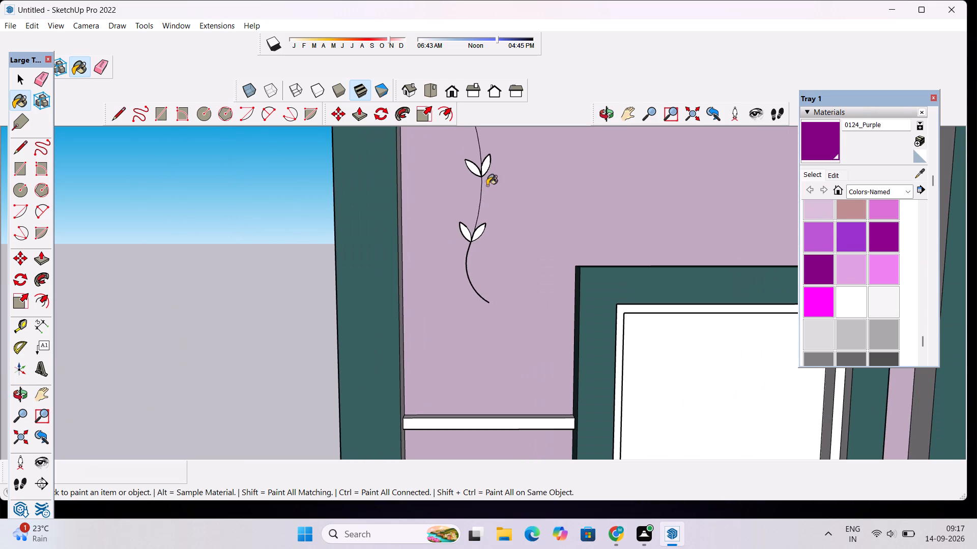
click(485, 169)
click(472, 167)
click(477, 236)
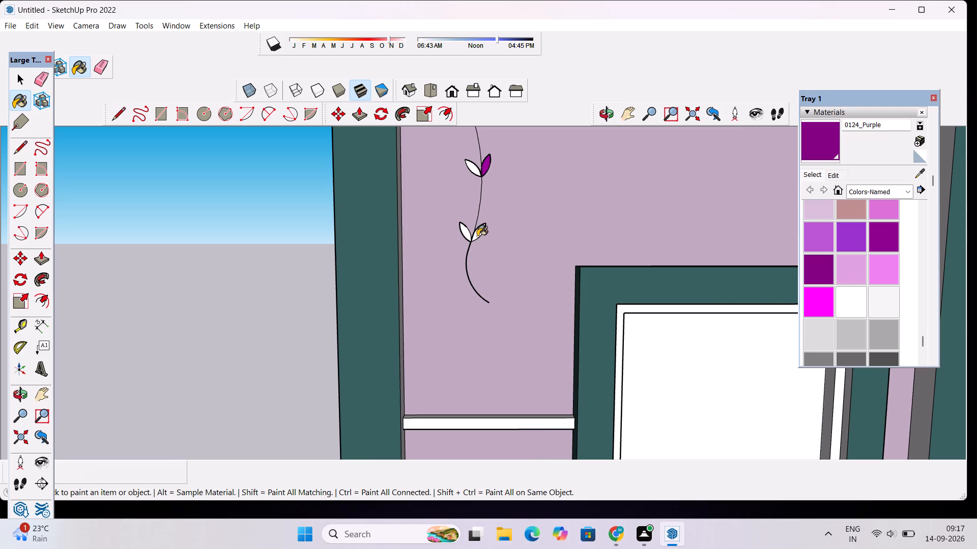
click(466, 234)
Paint the right-facing side edges of the vine's two lower leaf pairs with 0124_Purple.
scroll(574, 150, up, 3)
click(606, 115)
drag(586, 190, 434, 230)
click(808, 142)
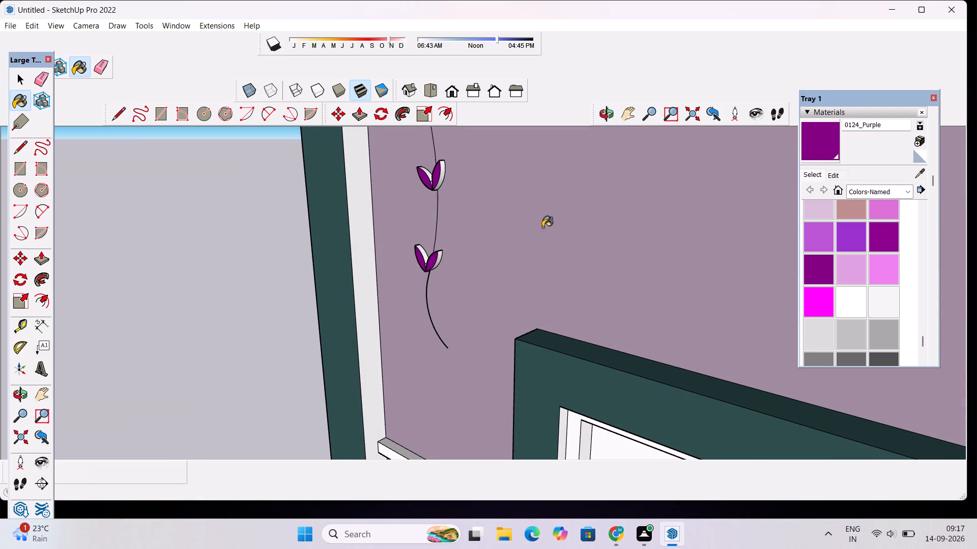
scroll(421, 263, up, 9)
click(425, 249)
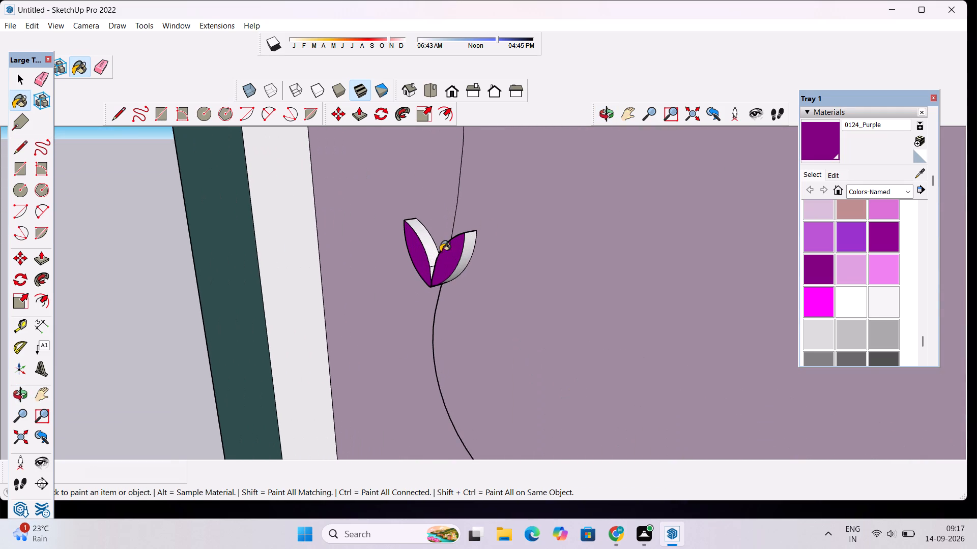
click(469, 251)
scroll(458, 257, down, 14)
scroll(457, 195, up, 8)
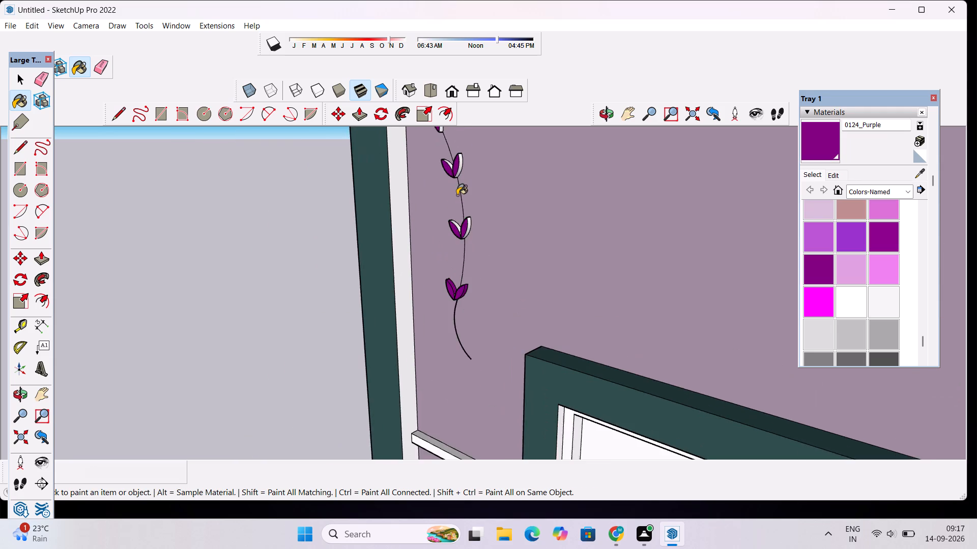
scroll(457, 195, up, 4)
click(452, 258)
click(483, 258)
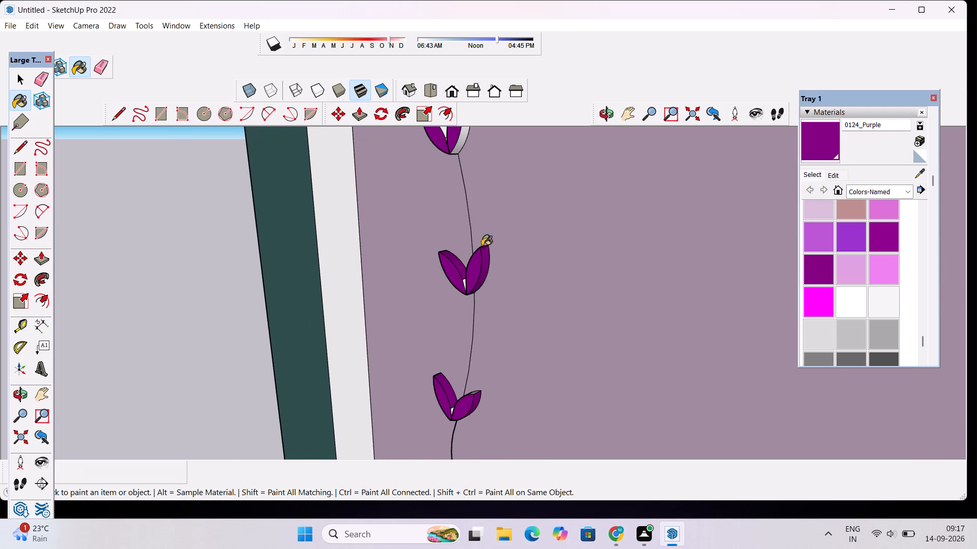
Paint the right-facing side edges of the vine's uppermost leaf pair and top leaf with 0124_Purple.
scroll(482, 249, down, 5)
scroll(479, 184, up, 5)
click(470, 170)
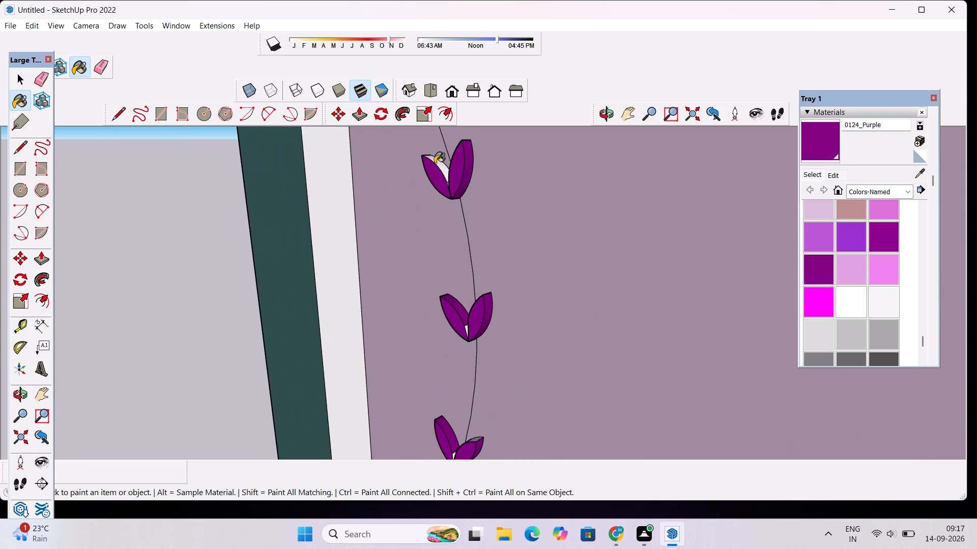
click(438, 162)
scroll(445, 181, down, 17)
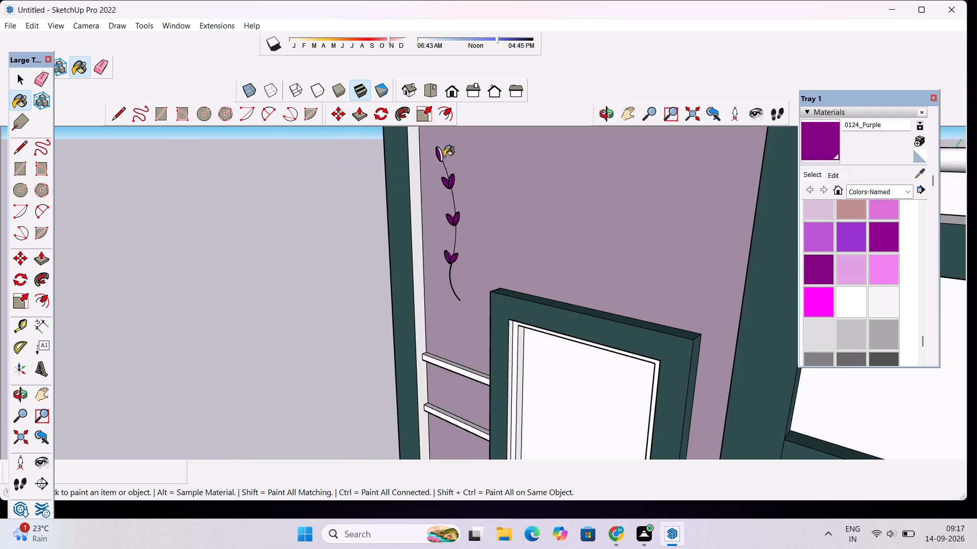
scroll(436, 151, up, 16)
click(465, 162)
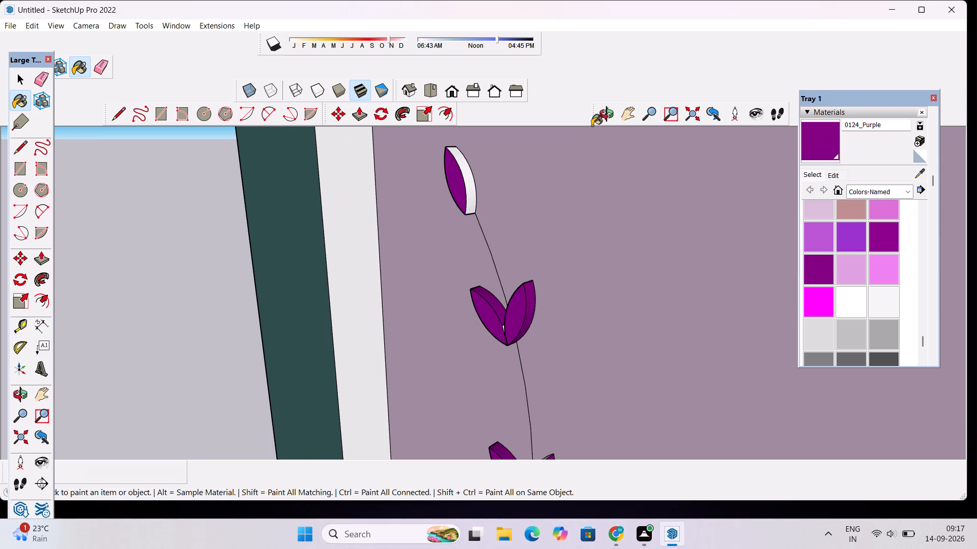
Paint the left-facing side edges of the vine's top leaf and uppermost leaf pair with 0124_Purple.
click(607, 114)
drag(486, 181, 791, 131)
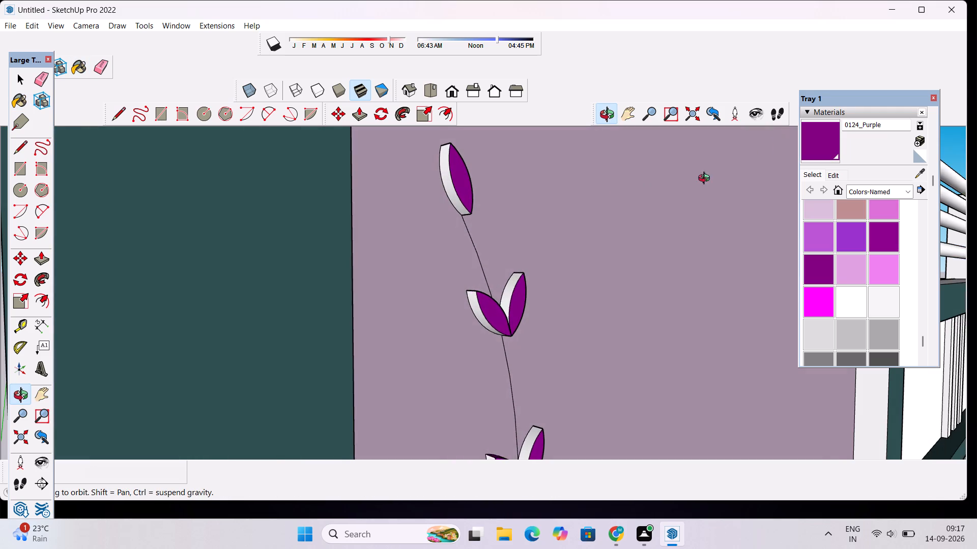
scroll(591, 196, down, 4)
click(814, 144)
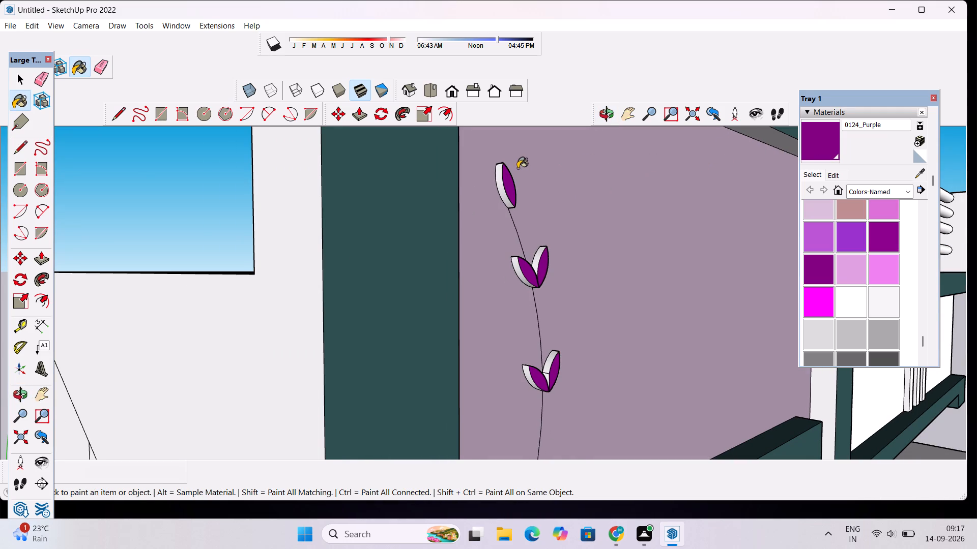
scroll(511, 168, up, 5)
click(487, 174)
scroll(487, 174, down, 6)
scroll(499, 275, up, 4)
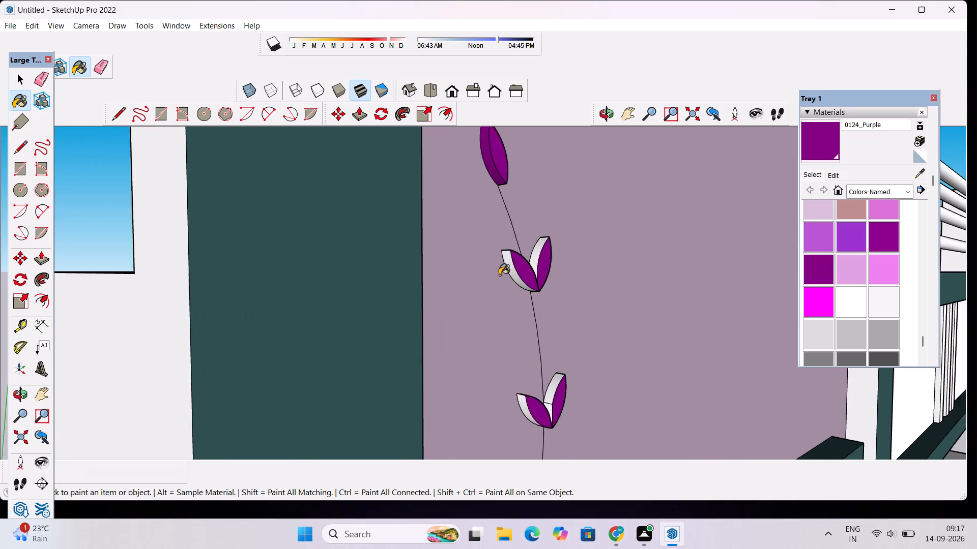
click(512, 262)
click(545, 244)
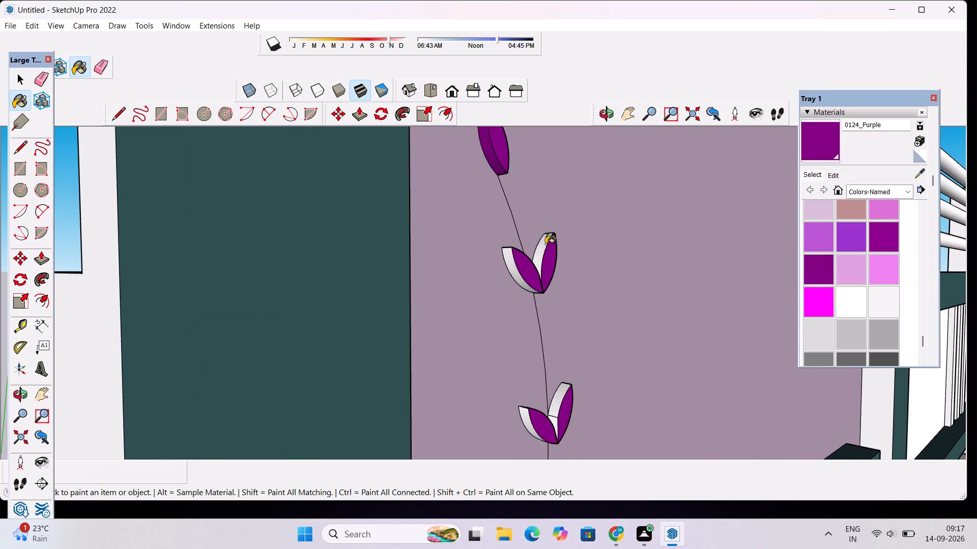
Paint the left-facing side edges of the vine's two lower leaf pairs with 0124_Purple.
scroll(545, 211, down, 13)
scroll(554, 337, up, 10)
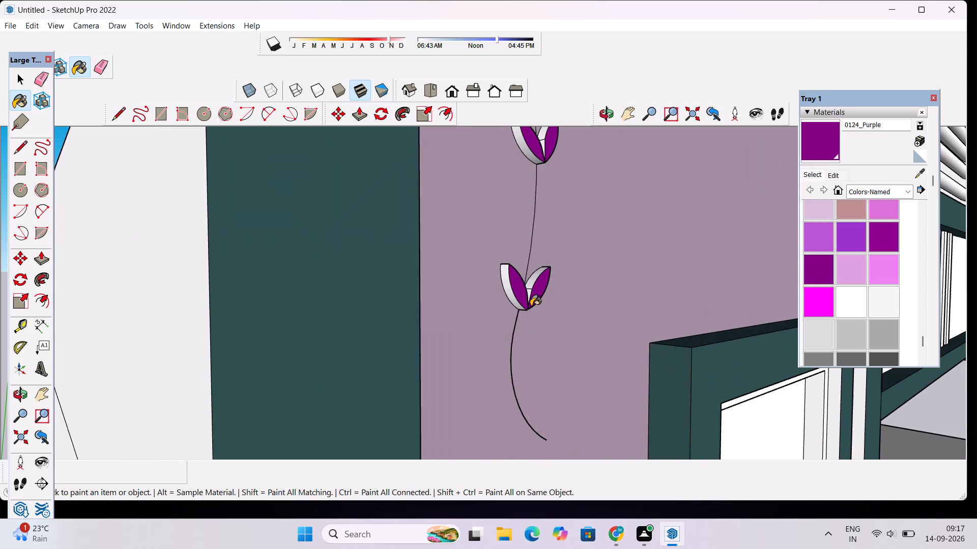
click(509, 287)
click(543, 268)
scroll(541, 262, down, 6)
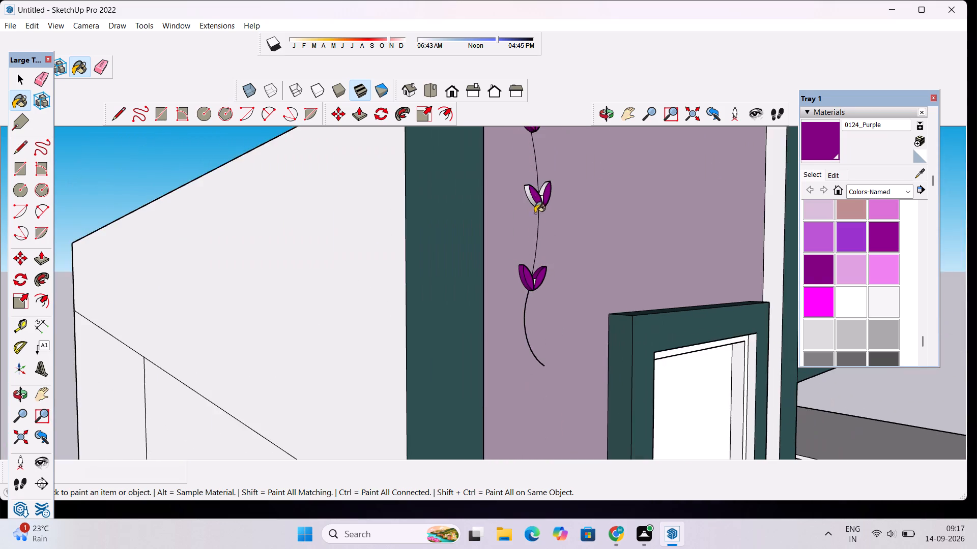
scroll(535, 191, up, 8)
click(519, 200)
click(553, 184)
Paint the small white inner faces between the leaves of the two lower pairs with 0124_Purple.
scroll(554, 203, up, 2)
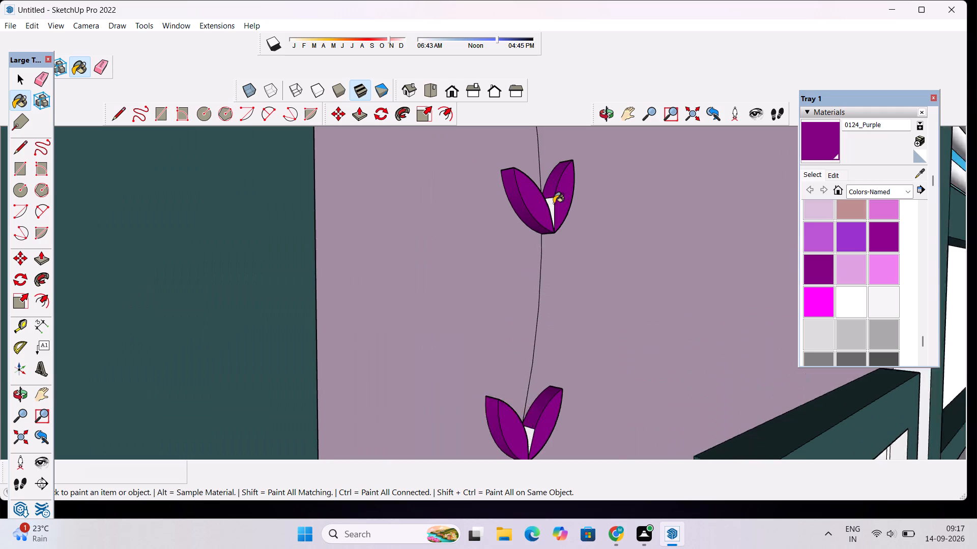
scroll(554, 203, up, 3)
click(553, 203)
scroll(551, 177, down, 9)
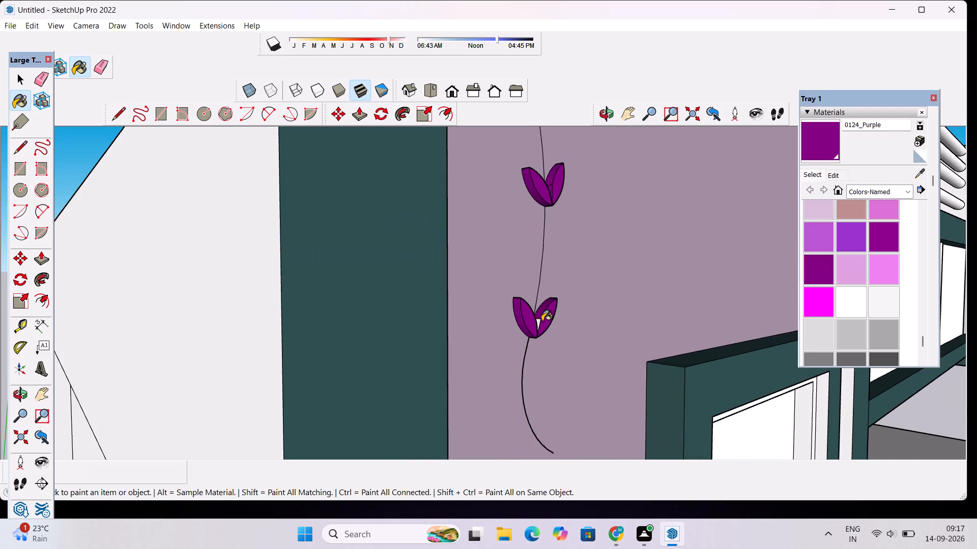
scroll(542, 321, up, 9)
click(536, 322)
Paint the narrow inner side faces of the tower's outer frame, on both sides of the wall, with 0118_Thistle from Colors-Named.
scroll(544, 299, down, 2)
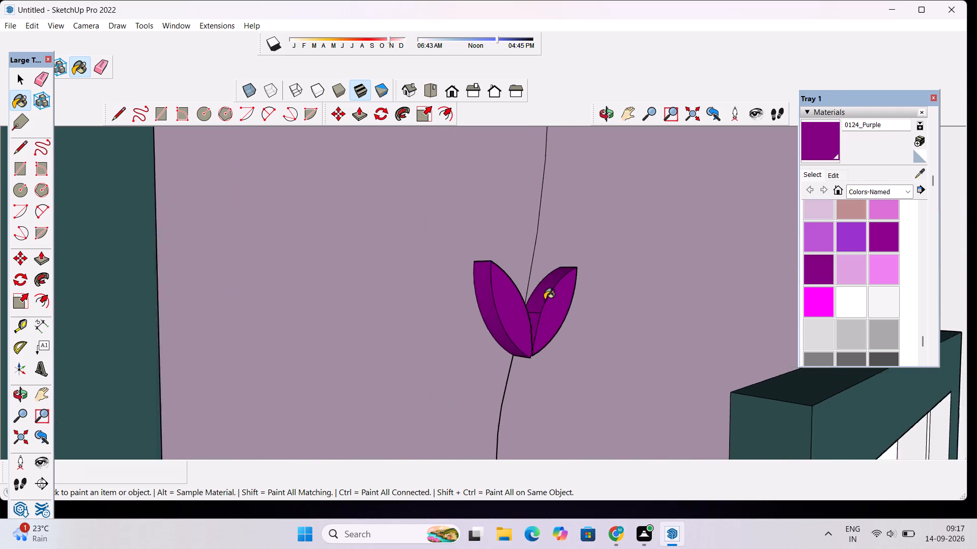
scroll(544, 299, down, 17)
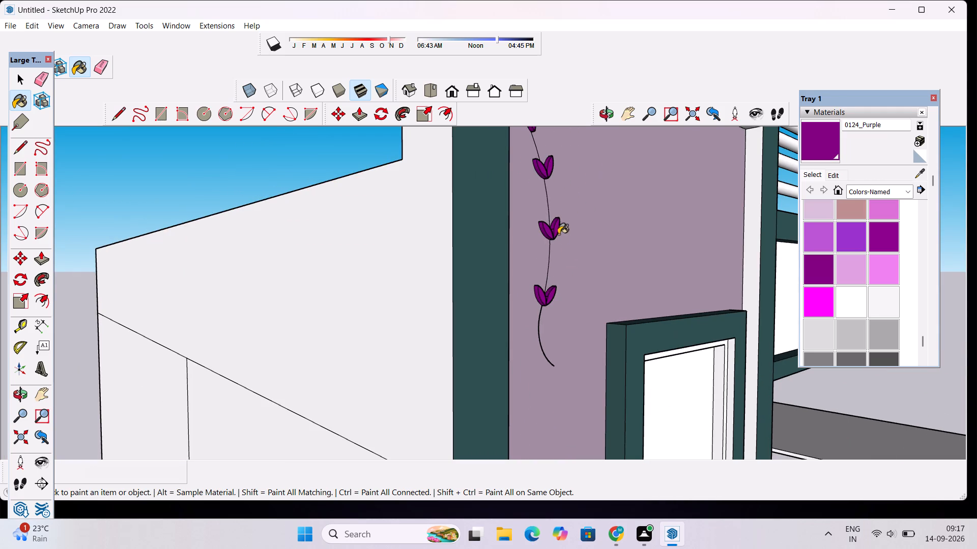
click(604, 119)
drag(625, 206, 395, 212)
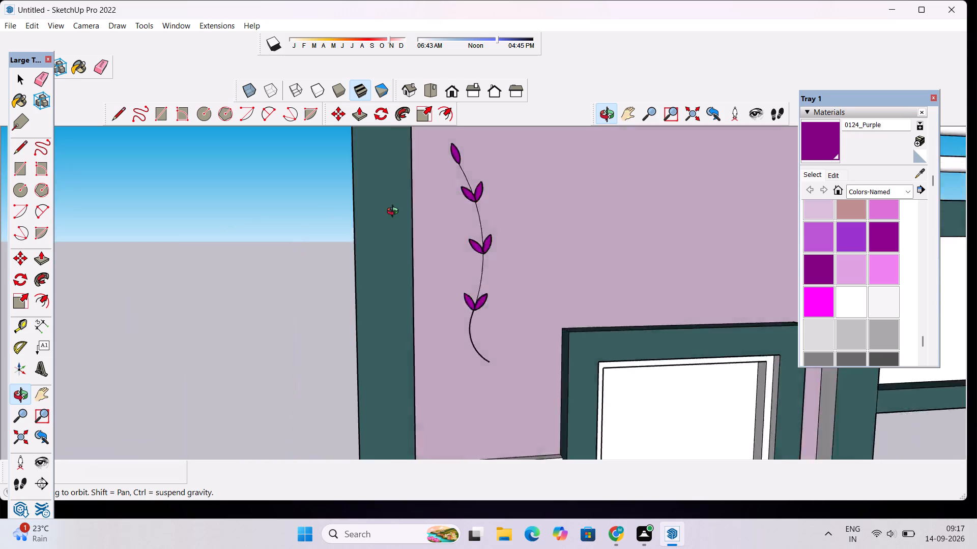
drag(395, 212, 394, 212)
scroll(394, 212, down, 11)
drag(404, 339, 494, 386)
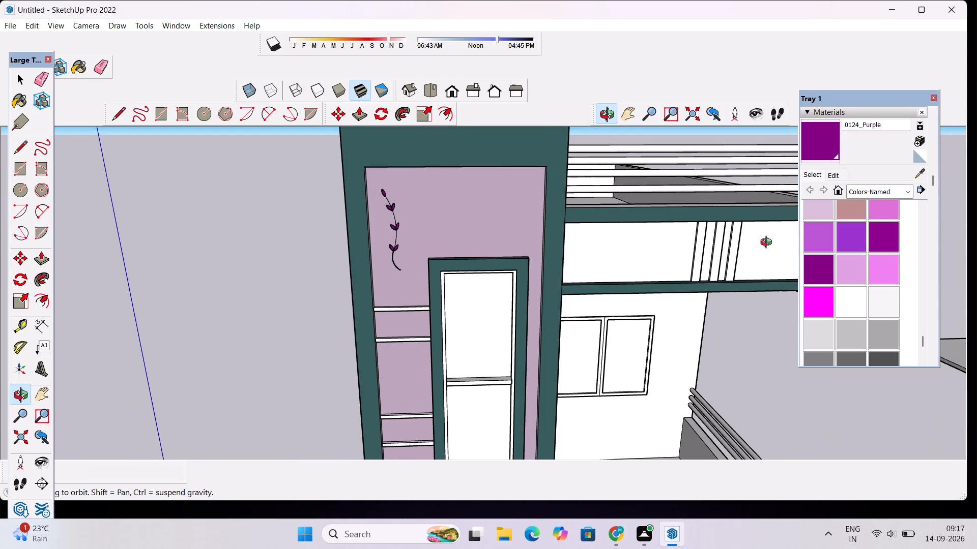
click(817, 210)
scroll(509, 256, up, 5)
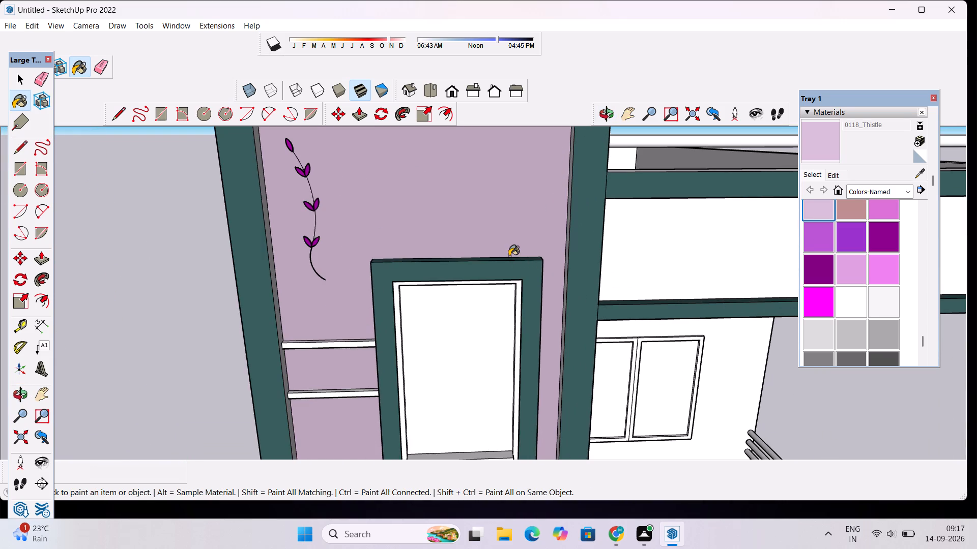
scroll(509, 256, up, 5)
scroll(570, 241, up, 5)
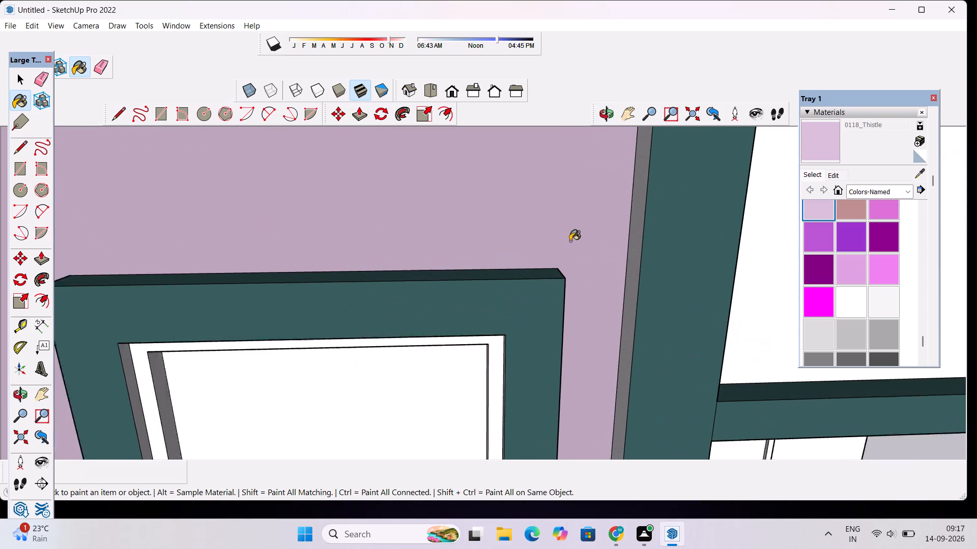
scroll(570, 241, up, 1)
click(637, 252)
scroll(639, 241, down, 11)
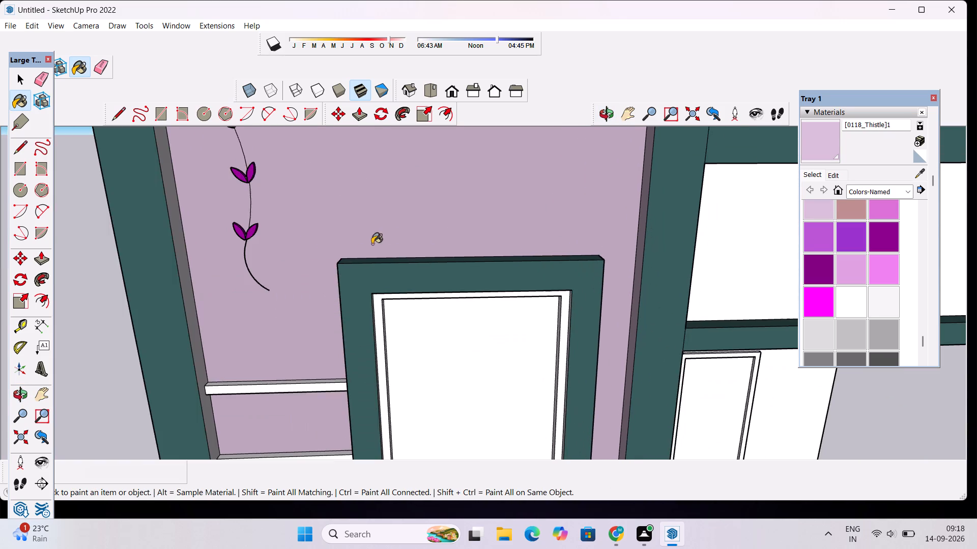
scroll(344, 245, up, 10)
click(221, 275)
scroll(224, 279, down, 13)
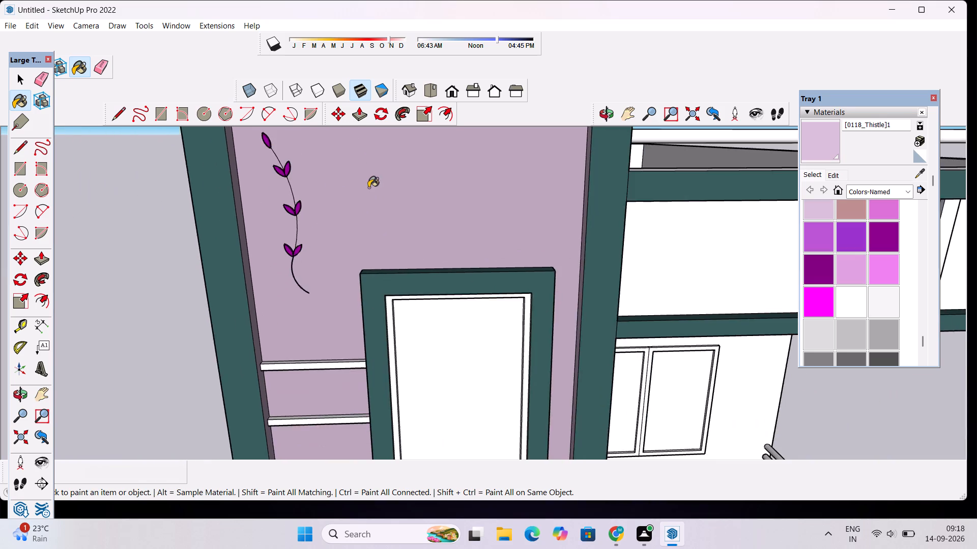
scroll(368, 188, down, 16)
scroll(372, 287, down, 6)
scroll(398, 376, up, 6)
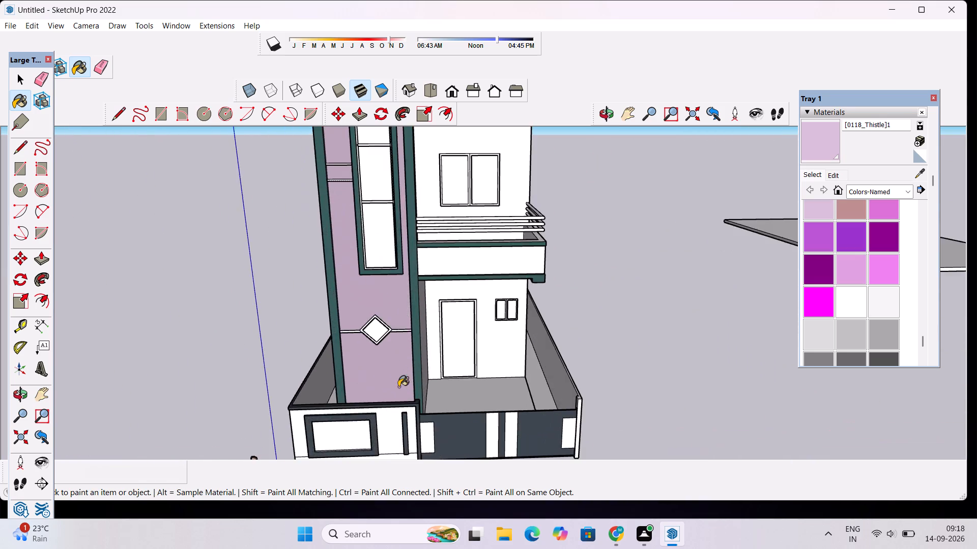
Paint the bottom inner face of the tower's outer frame, at the foot of the wall, with 0118_Thistle.
scroll(401, 384, up, 6)
click(600, 120)
drag(579, 205, 518, 276)
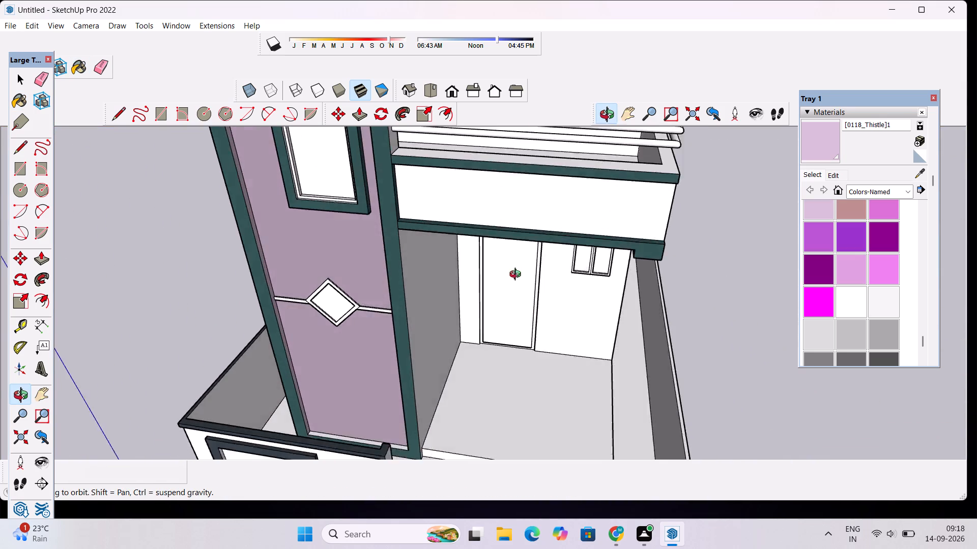
drag(518, 276, 460, 302)
click(823, 138)
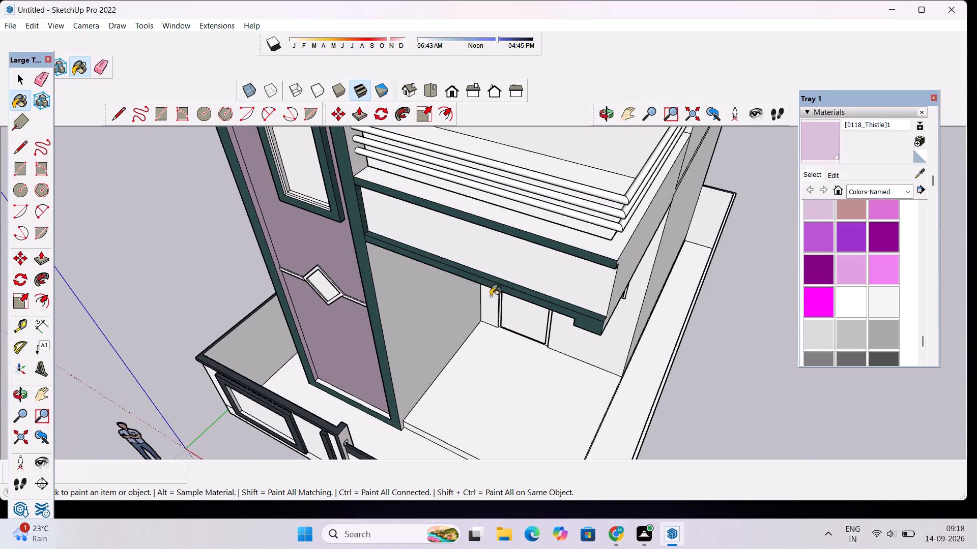
scroll(322, 375, up, 11)
click(320, 394)
Paint the underside of the tower's outer frame, along the top of the thistle wall, with 0118_Thistle.
scroll(323, 386, down, 17)
click(605, 113)
drag(369, 329, 472, 120)
scroll(414, 202, down, 4)
shift+drag(384, 216, 388, 493)
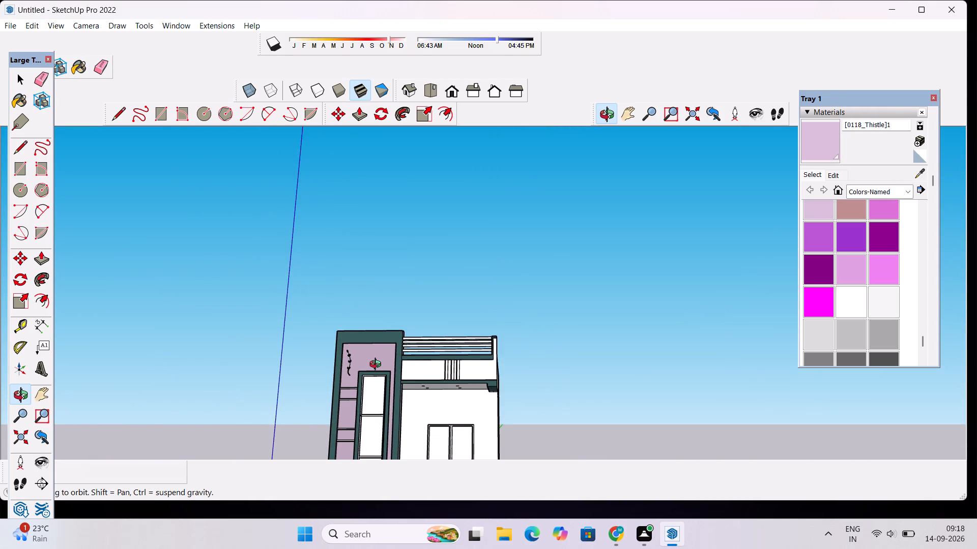
scroll(378, 357, up, 11)
drag(358, 348, 408, 218)
scroll(413, 268, up, 5)
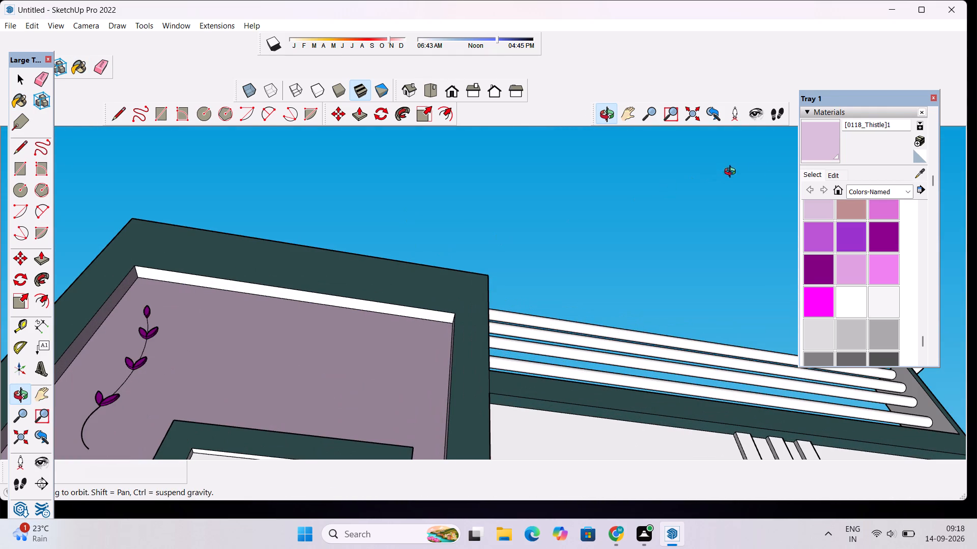
click(825, 148)
scroll(396, 306, up, 4)
click(396, 306)
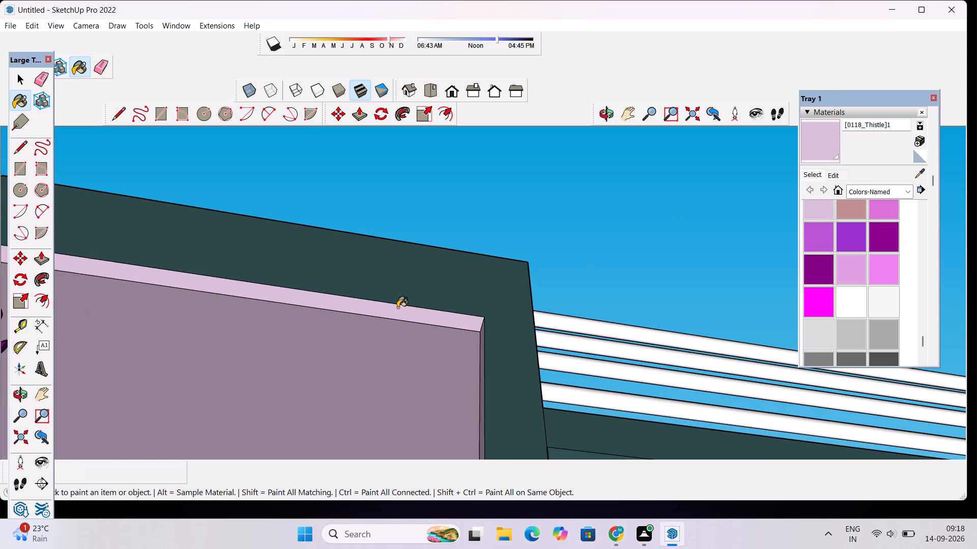
Paint the front faces of the four horizontal strips beside the tower's tall window with 0119_RosyBrown from Colors-Named.
scroll(397, 308, down, 13)
click(603, 116)
drag(570, 187, 567, 200)
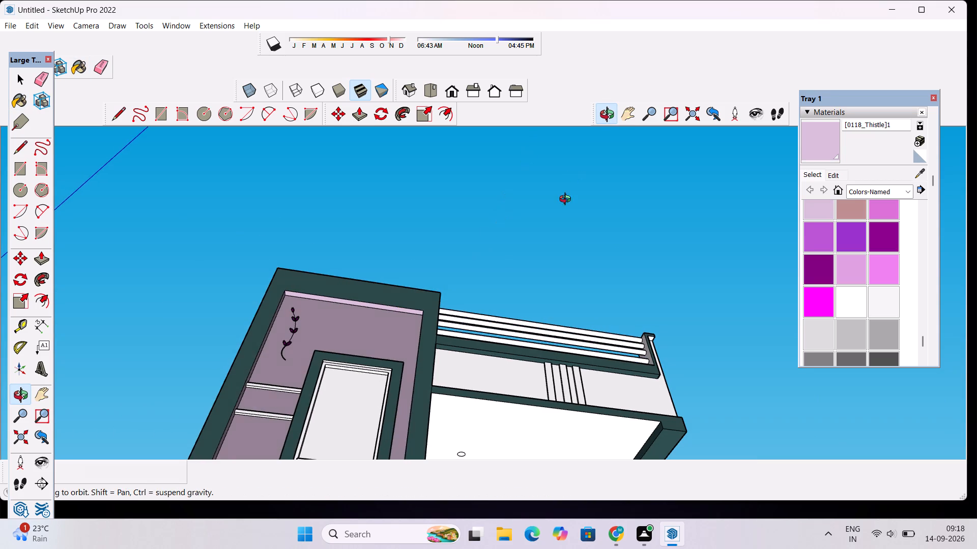
drag(567, 200, 417, 304)
scroll(409, 302, down, 6)
drag(399, 296, 533, 393)
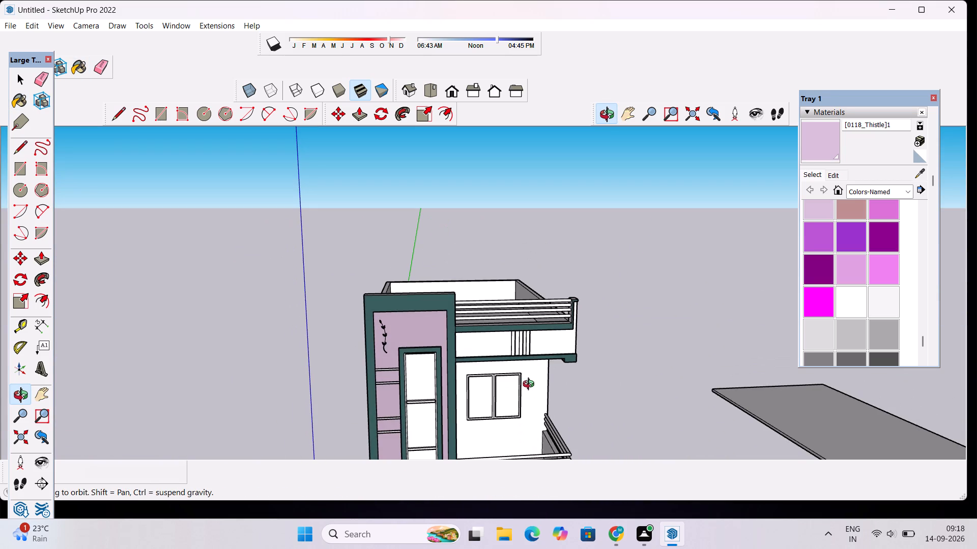
shift+drag(408, 408, 404, 323)
scroll(401, 311, up, 3)
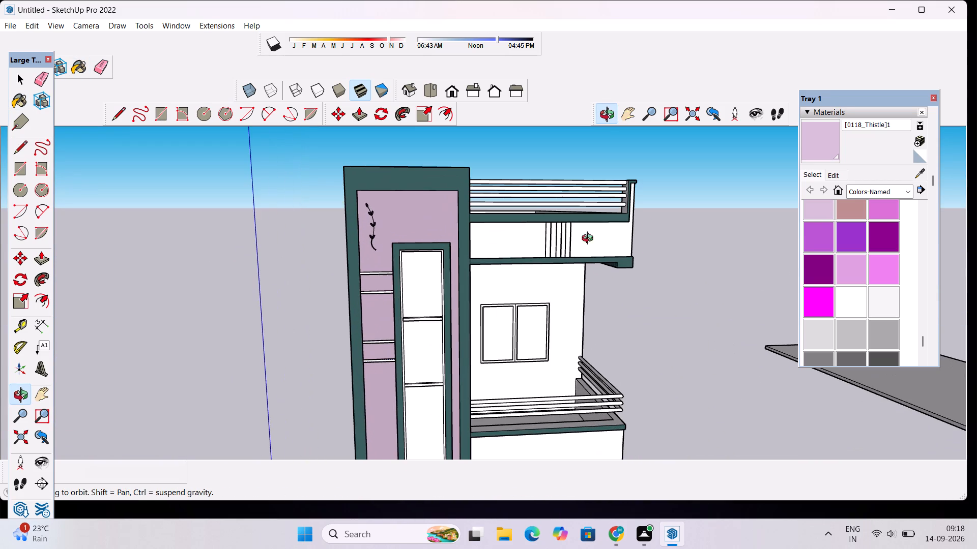
scroll(834, 222, up, 1)
click(851, 267)
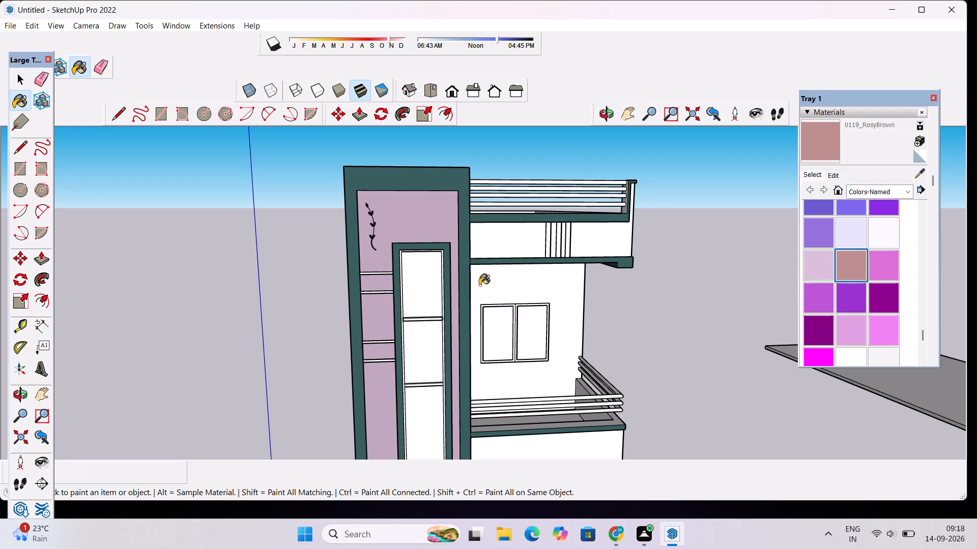
scroll(393, 272, up, 9)
click(365, 262)
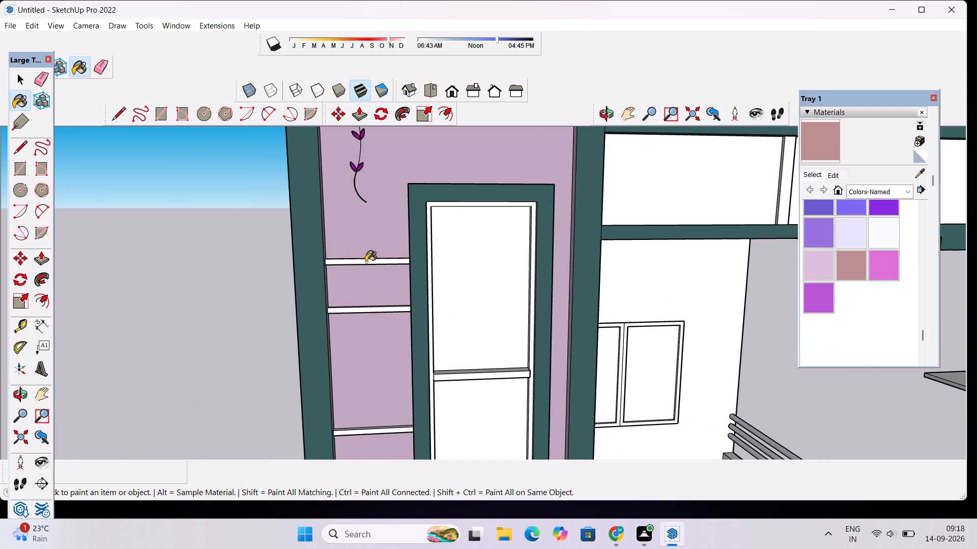
scroll(370, 234, down, 11)
scroll(369, 271, up, 18)
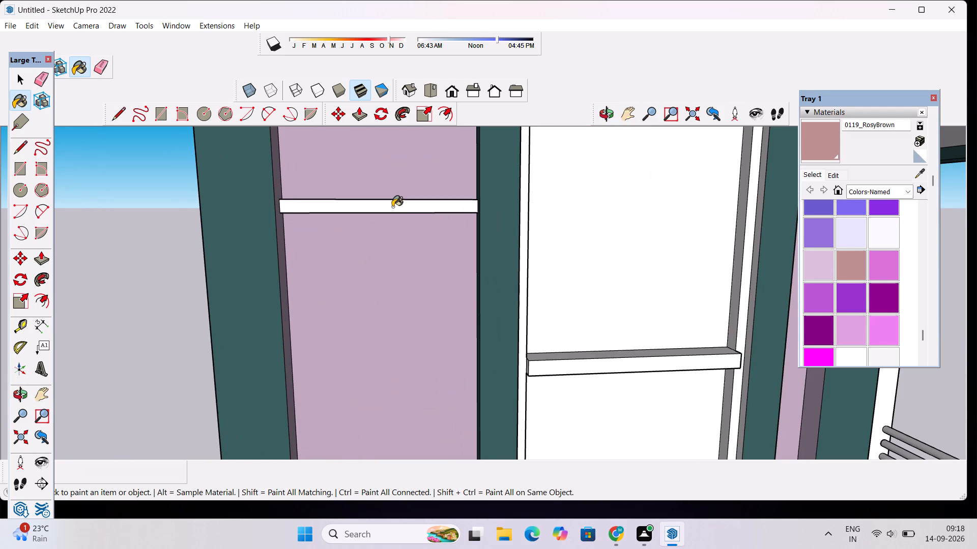
click(392, 207)
scroll(394, 193, down, 12)
scroll(415, 331, up, 4)
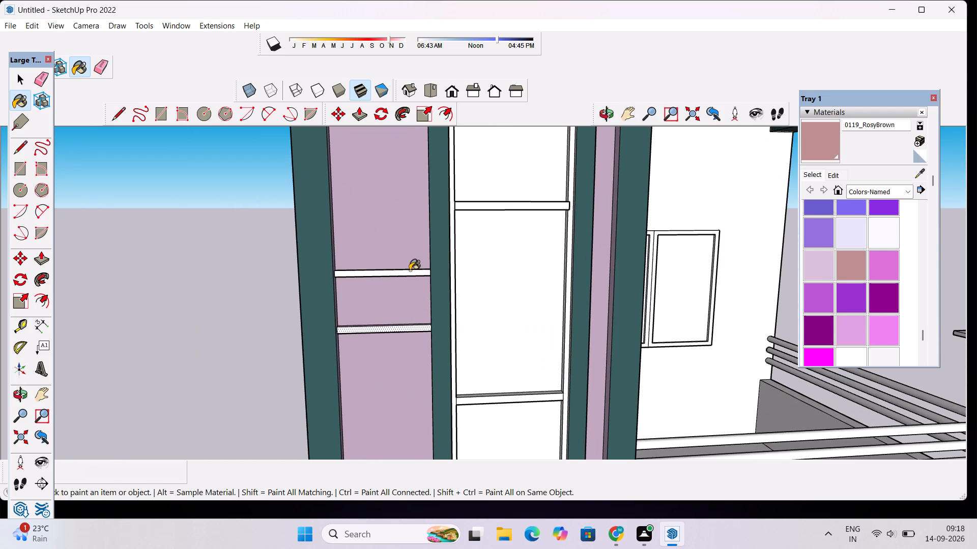
click(410, 272)
click(408, 327)
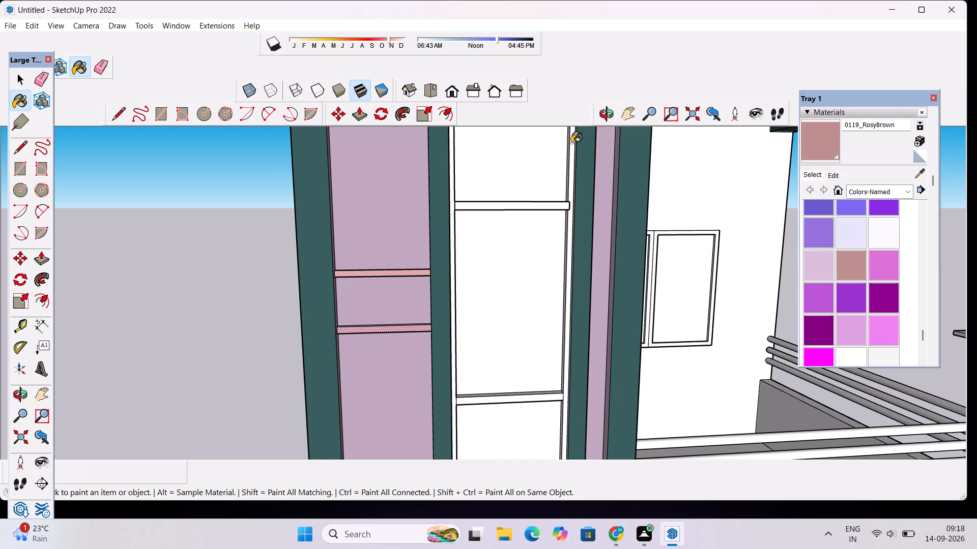
Paint the top faces of the four horizontal strips beside the tower window with 0119_RosyBrown.
click(599, 114)
drag(540, 206, 497, 332)
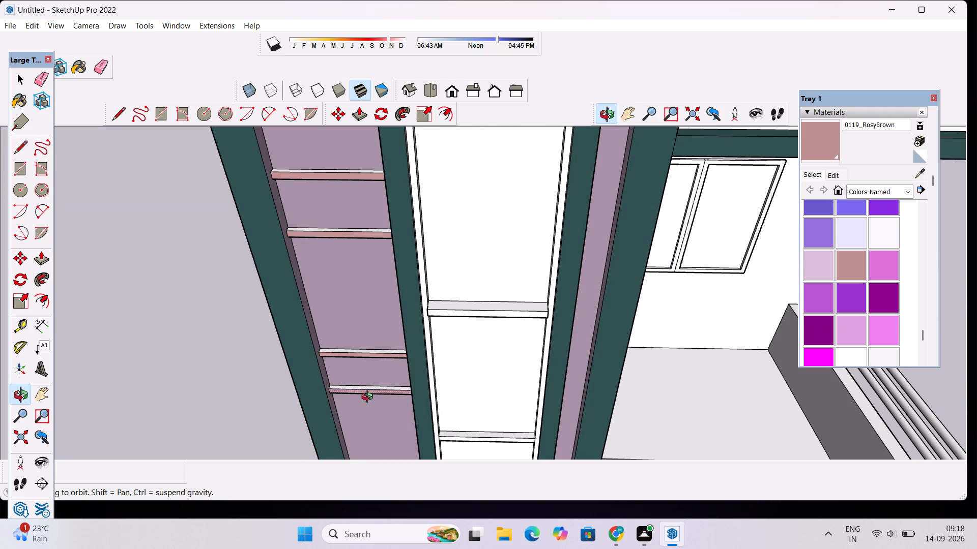
click(812, 142)
scroll(286, 193, up, 5)
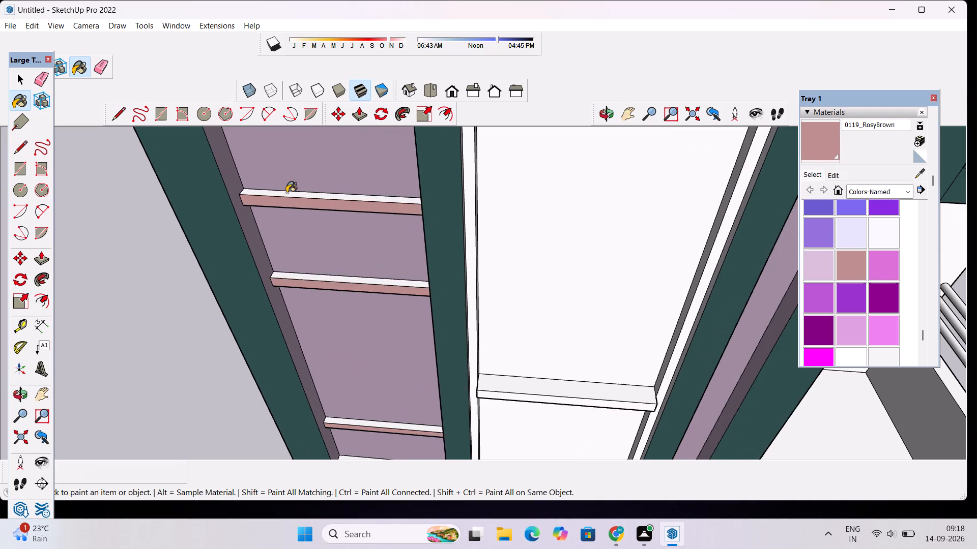
click(304, 194)
click(338, 277)
scroll(343, 210, down, 4)
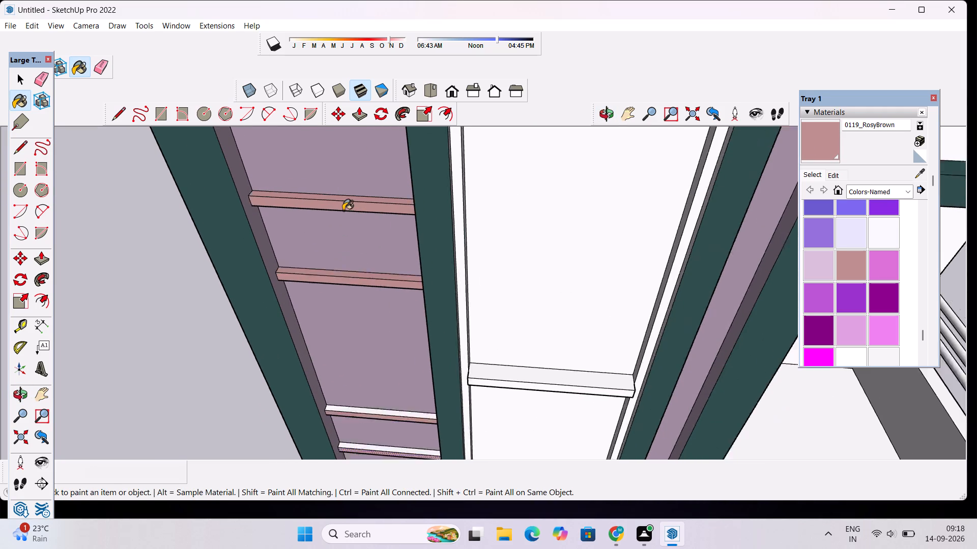
scroll(343, 210, down, 2)
scroll(360, 385, up, 5)
click(375, 333)
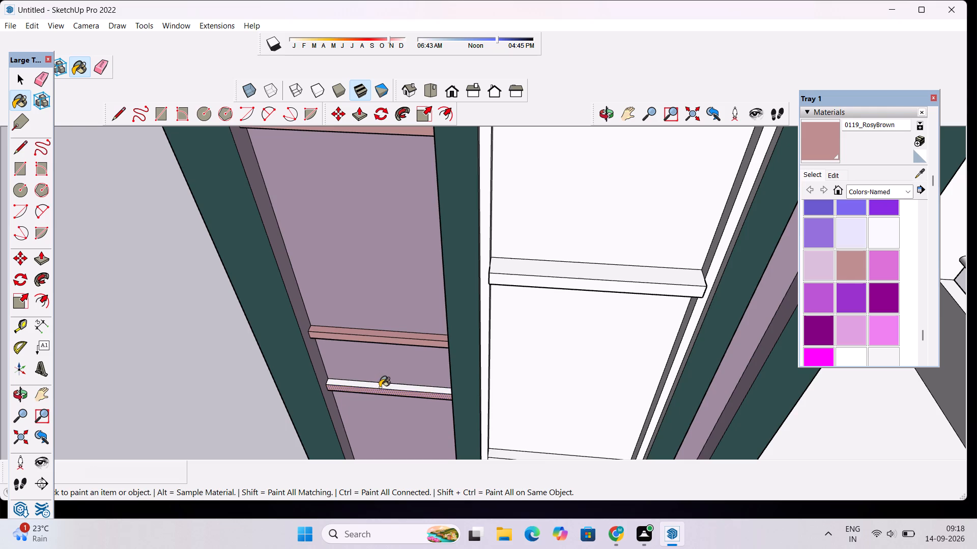
click(380, 387)
Paint the undersides of the four horizontal strips beside the tower window with 0119_RosyBrown.
scroll(381, 380, down, 6)
click(607, 120)
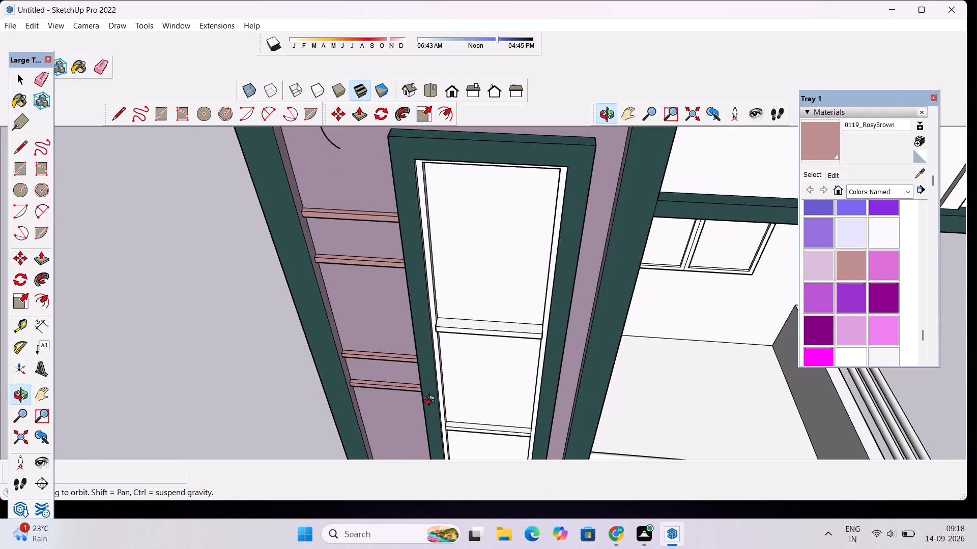
drag(421, 415, 456, 225)
scroll(456, 233, down, 1)
shift+drag(439, 246, 427, 370)
scroll(422, 363, down, 2)
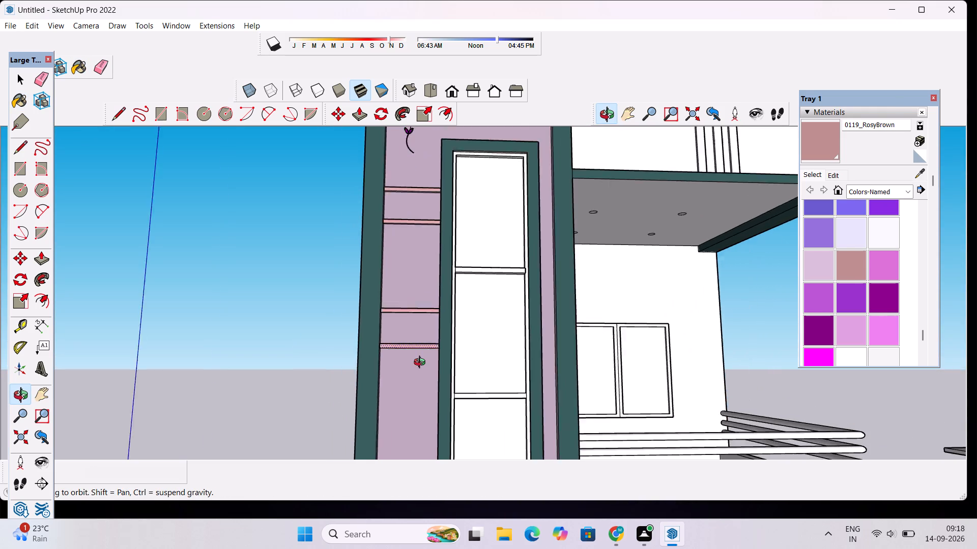
scroll(422, 363, down, 2)
drag(414, 389, 431, 252)
scroll(427, 260, up, 9)
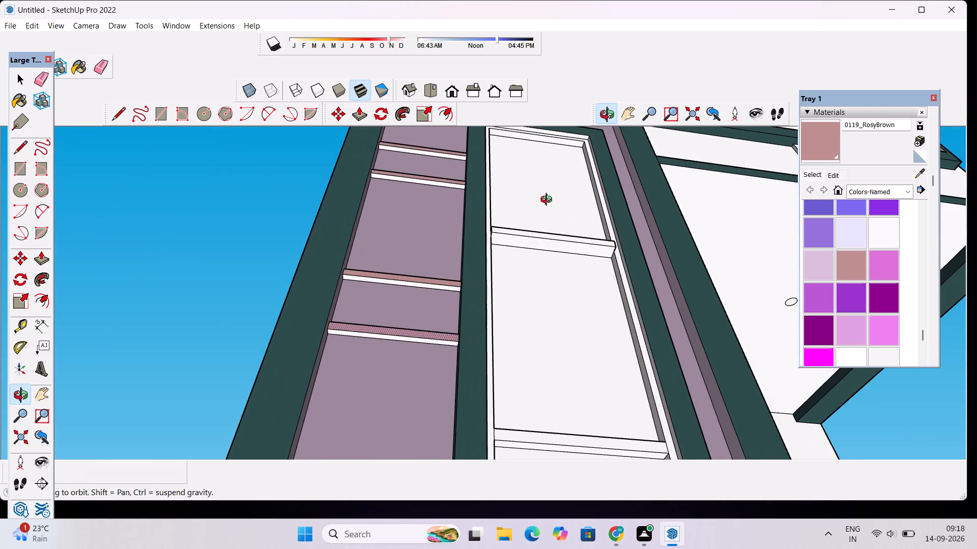
click(822, 147)
scroll(411, 352, up, 5)
click(410, 352)
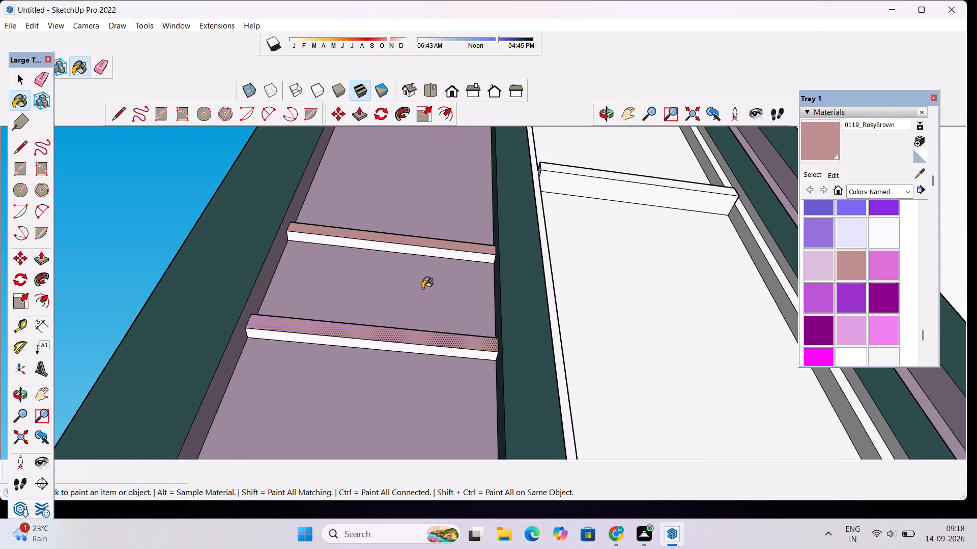
click(436, 253)
click(423, 348)
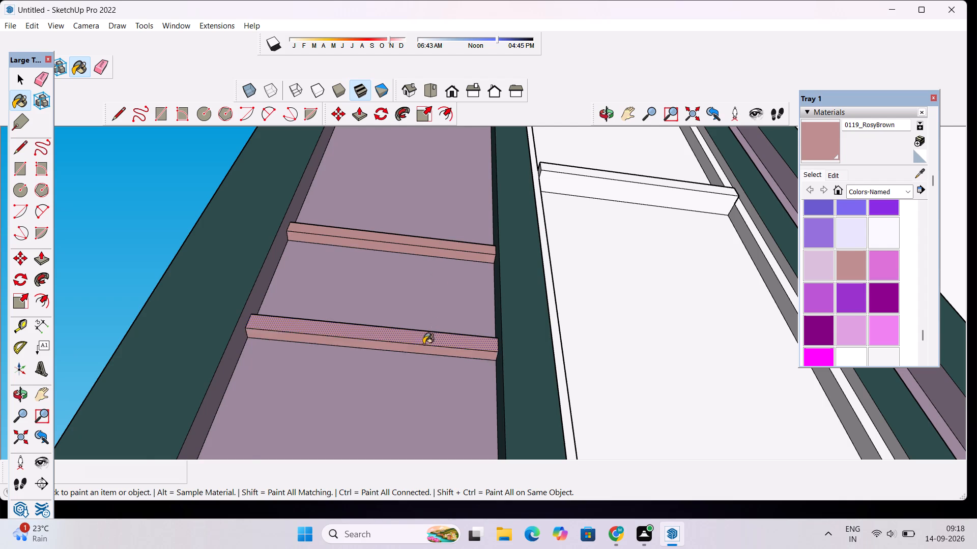
scroll(425, 339, down, 10)
scroll(447, 170, up, 10)
click(443, 219)
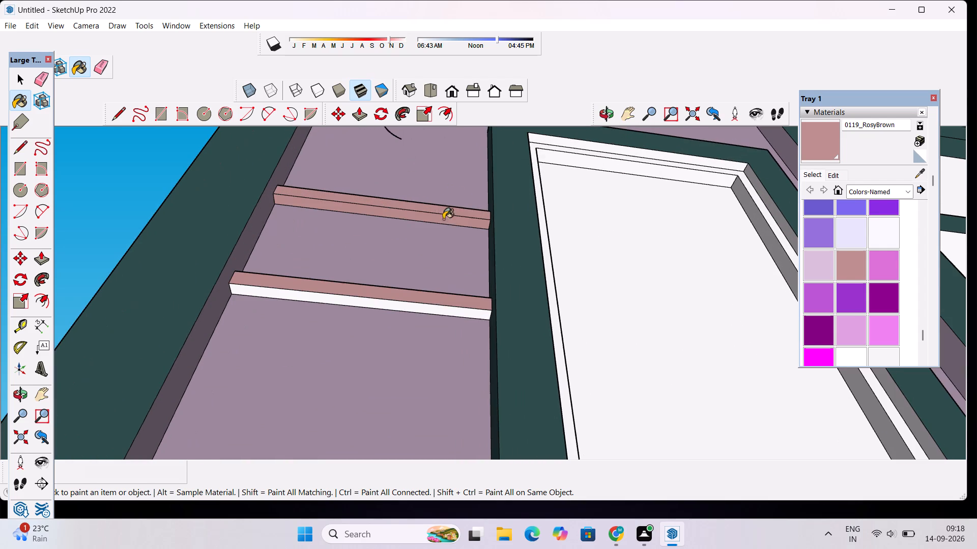
click(435, 312)
scroll(437, 260, down, 15)
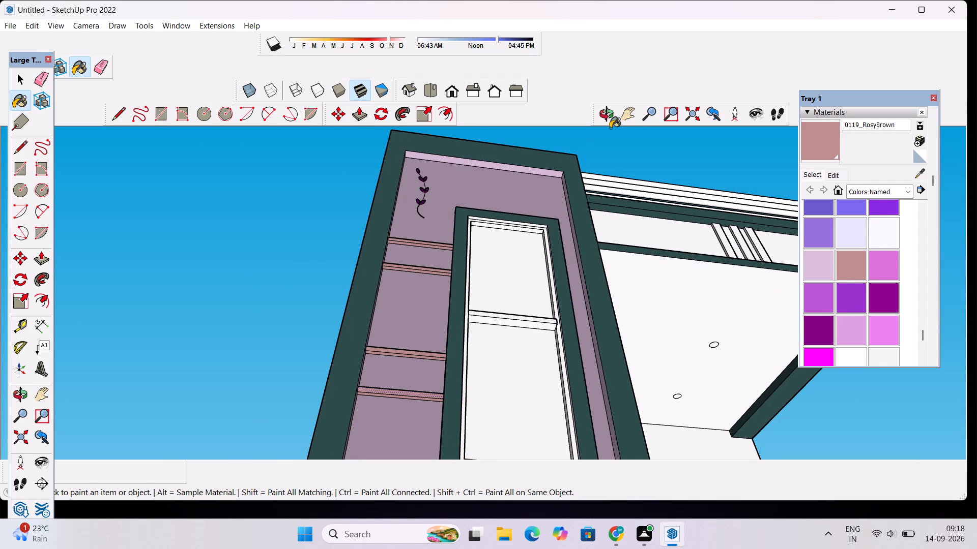
Adjust the brightness of the 0119_RosyBrown material to a slightly lighter shade.
click(610, 118)
drag(589, 210, 554, 338)
scroll(554, 323, down, 6)
shift+drag(592, 313, 359, 367)
scroll(379, 260, down, 9)
drag(385, 320, 392, 388)
scroll(320, 313, up, 4)
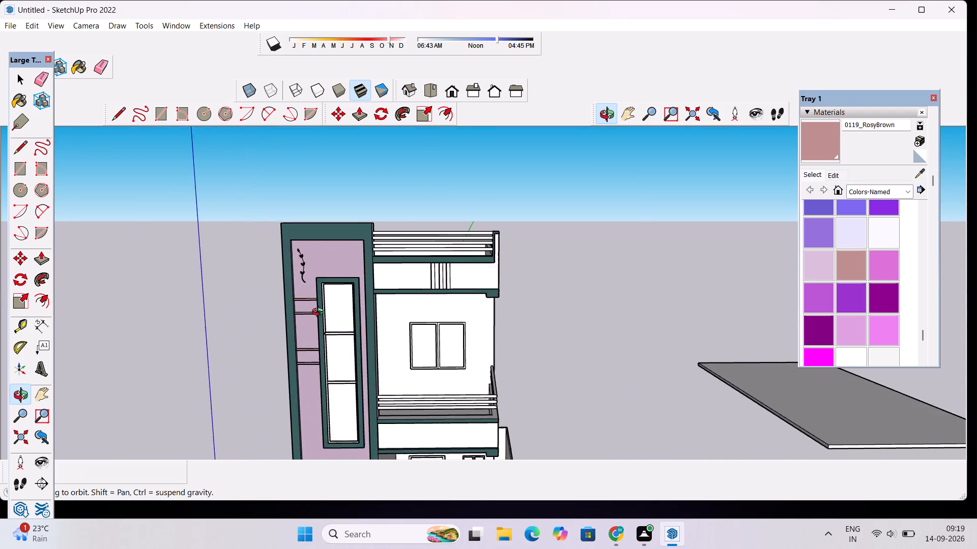
scroll(320, 313, up, 7)
click(826, 177)
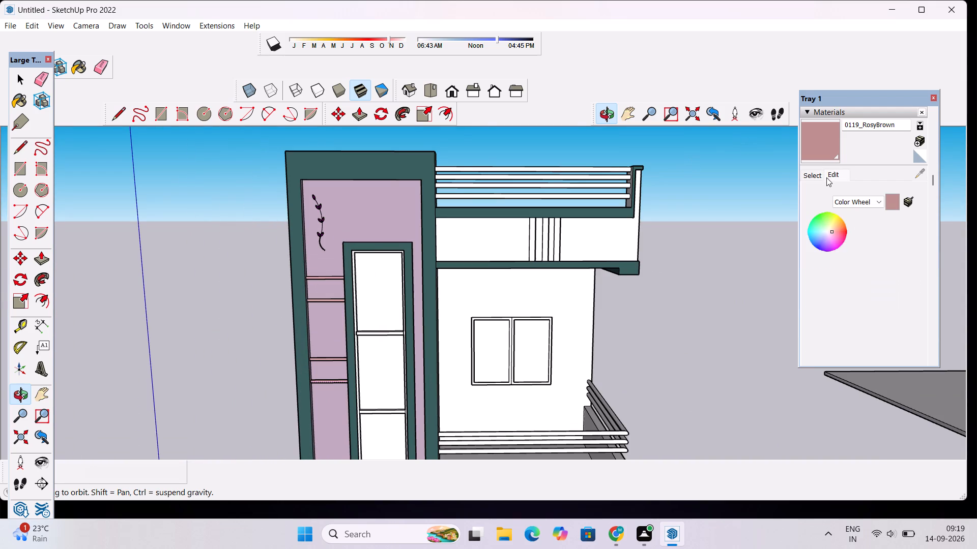
click(862, 223)
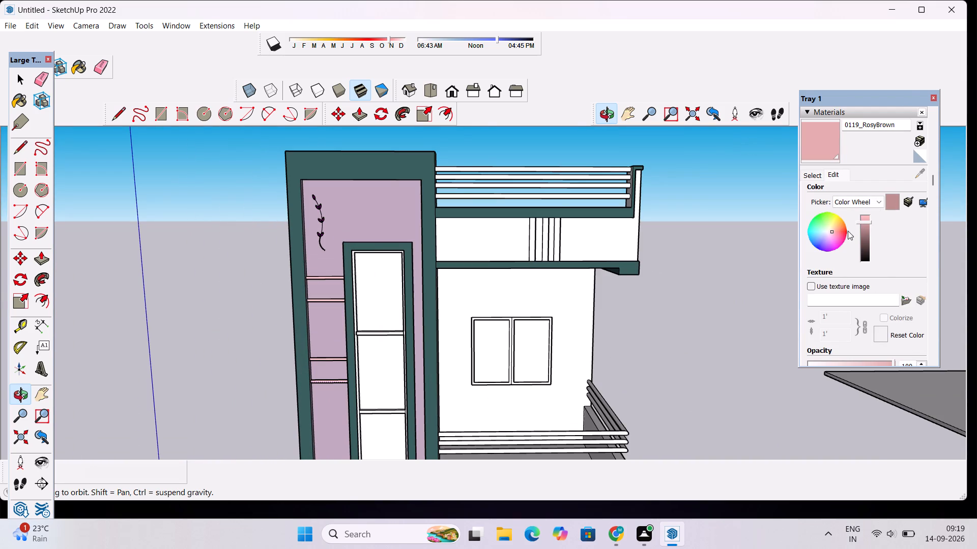
click(864, 227)
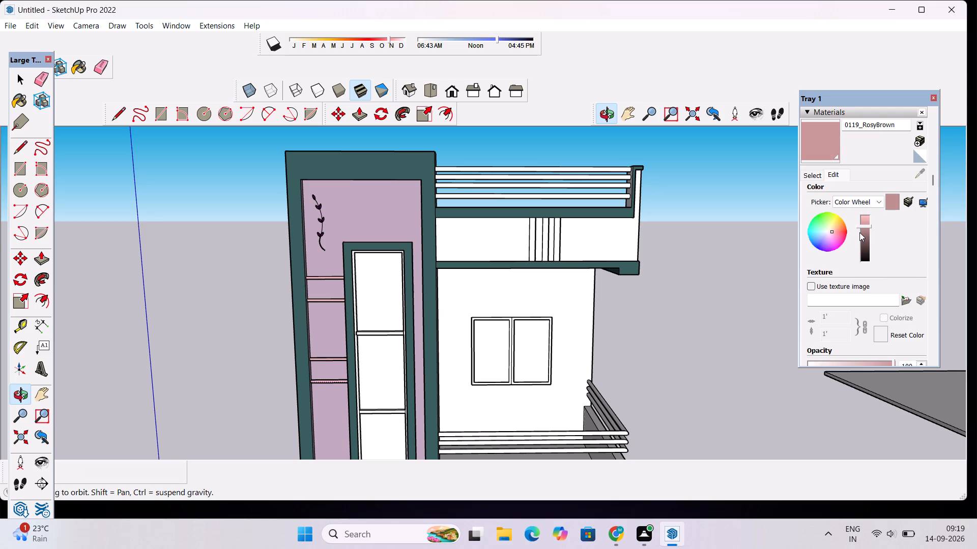
scroll(647, 248, down, 2)
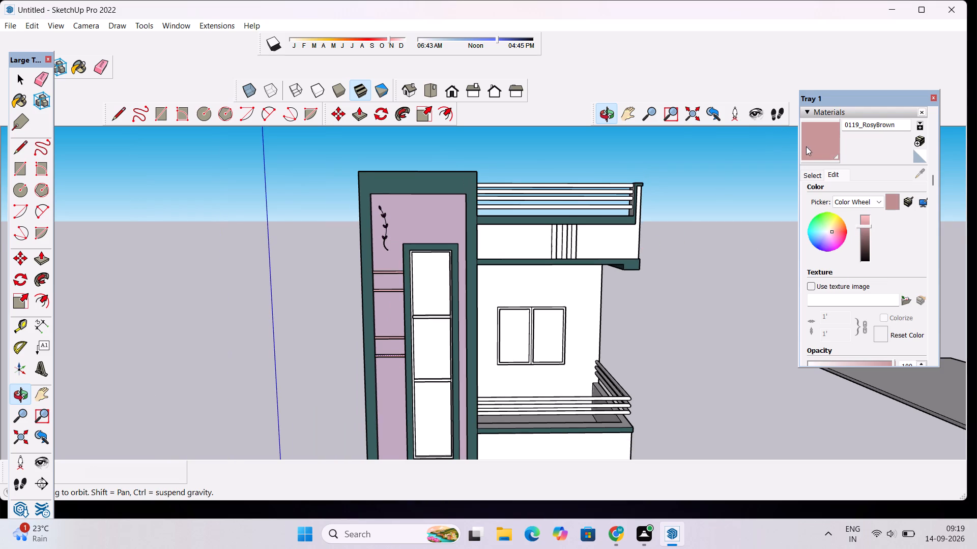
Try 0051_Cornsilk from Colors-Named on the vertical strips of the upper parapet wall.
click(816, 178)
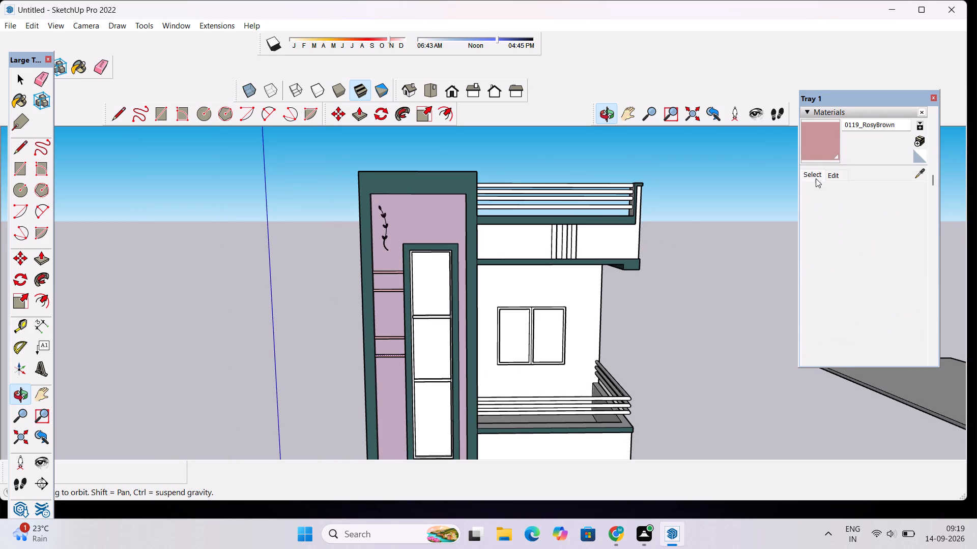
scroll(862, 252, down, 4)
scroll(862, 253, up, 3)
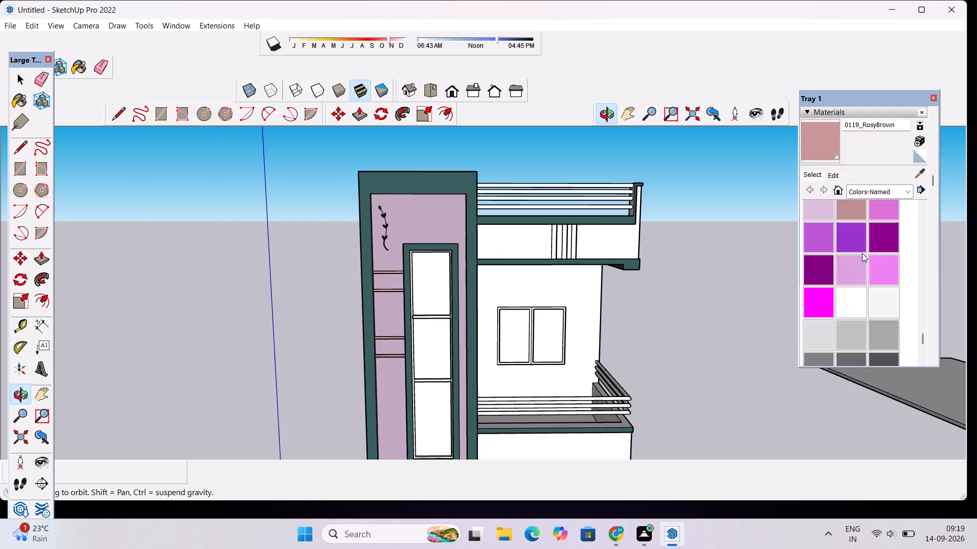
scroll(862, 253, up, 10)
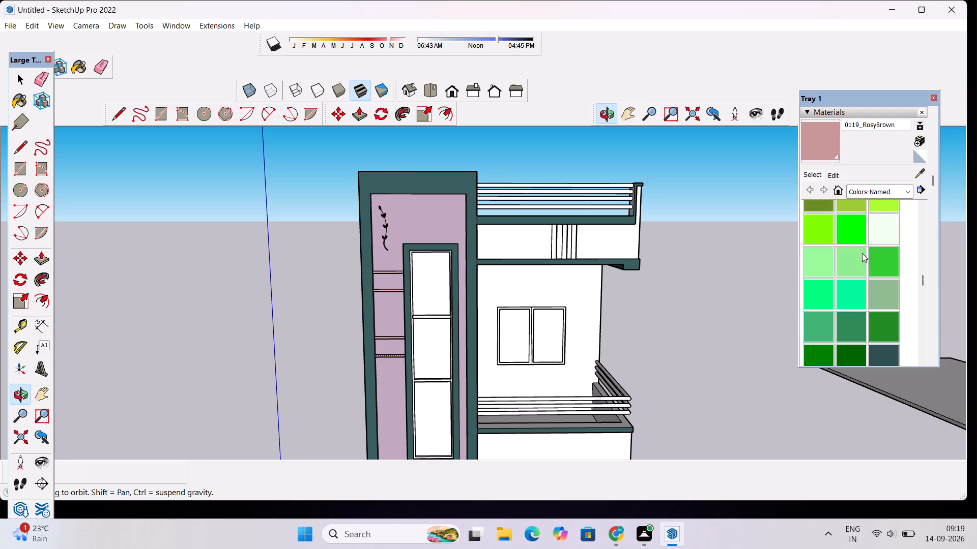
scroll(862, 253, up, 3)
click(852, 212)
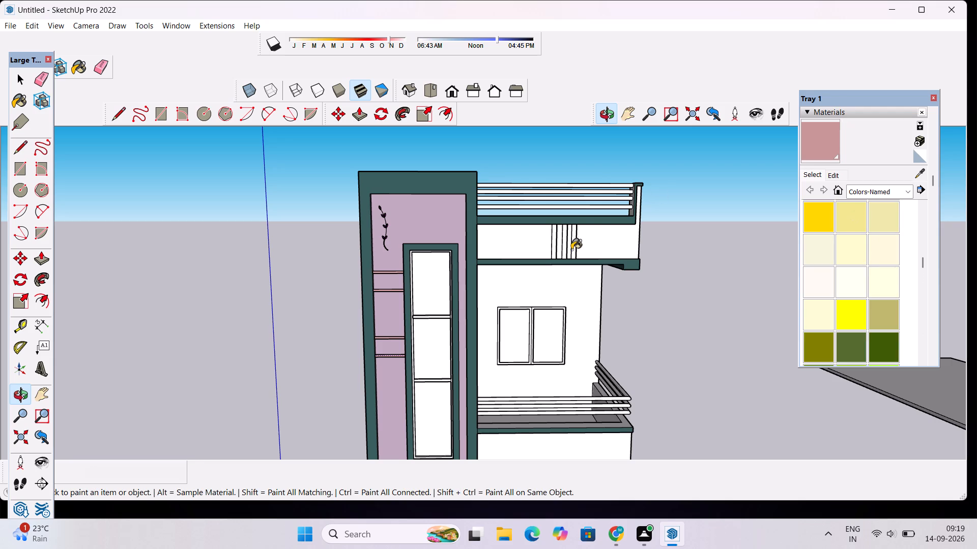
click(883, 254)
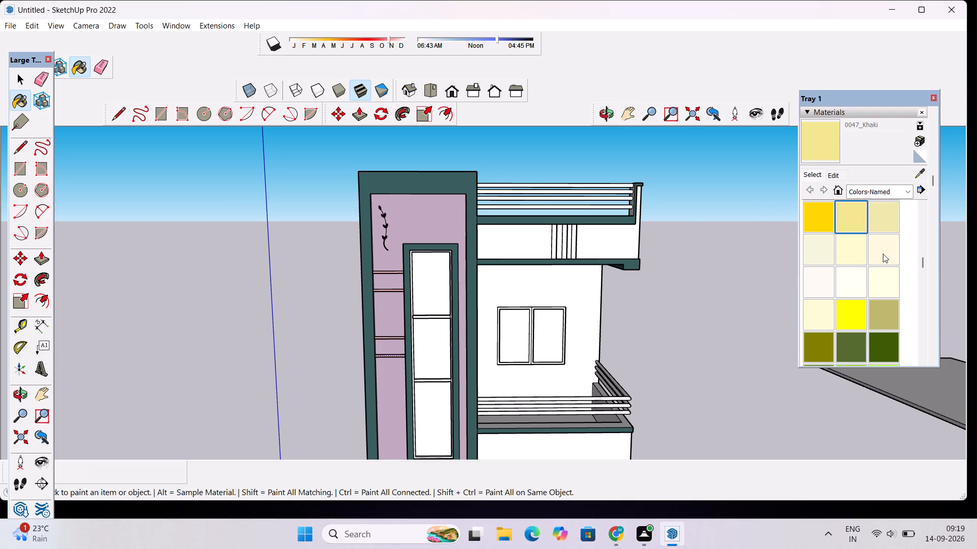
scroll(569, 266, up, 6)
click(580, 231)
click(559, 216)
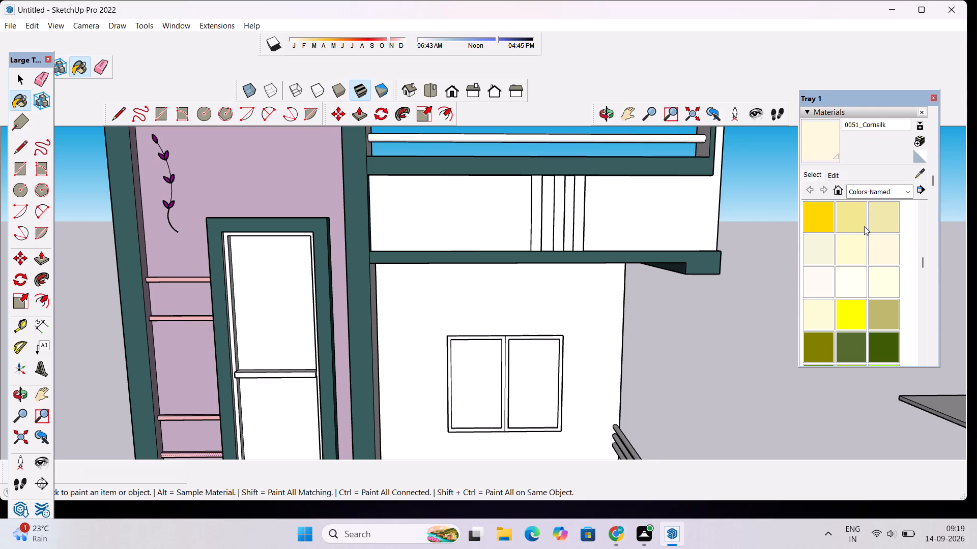
Paint the front faces of the three vertical parapet strips with 0033_NavajoWhite from Colors-Named.
scroll(864, 226, up, 3)
click(890, 240)
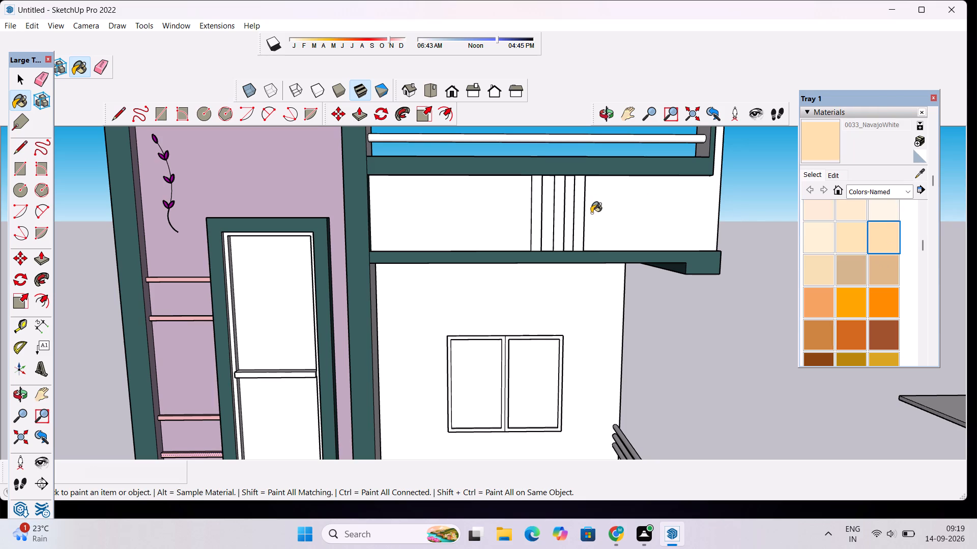
click(583, 205)
click(556, 201)
click(534, 201)
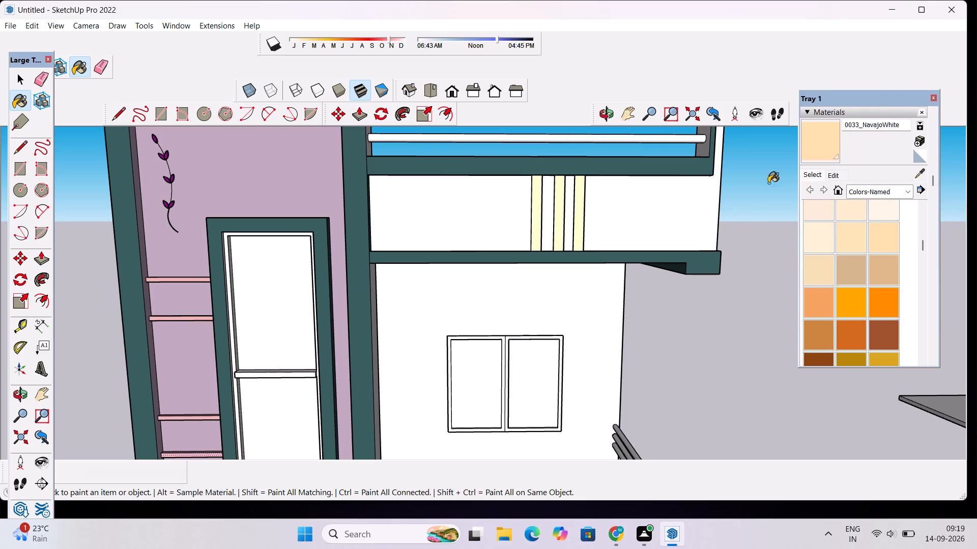
Darken the 0033_NavajoWhite material to a tan shade.
click(826, 174)
click(864, 225)
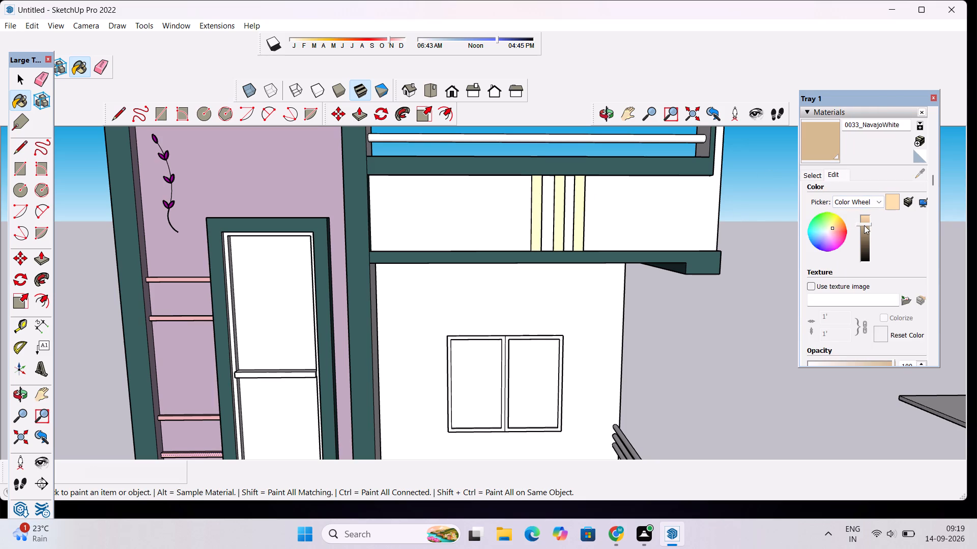
click(865, 229)
Paint both side faces of the first vertical parapet strip and the near side of the middle strip with 0033_NavajoWhite.
scroll(562, 213, up, 7)
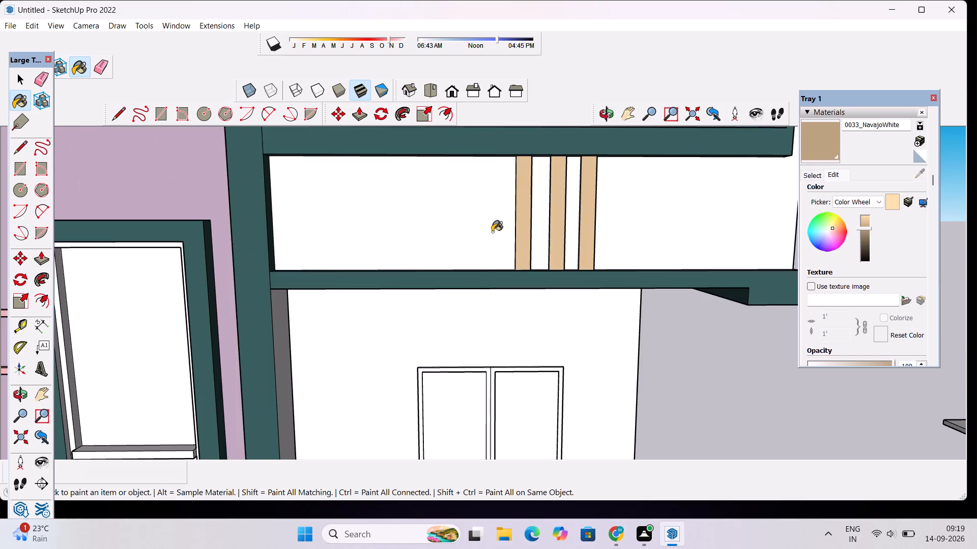
scroll(492, 232, up, 18)
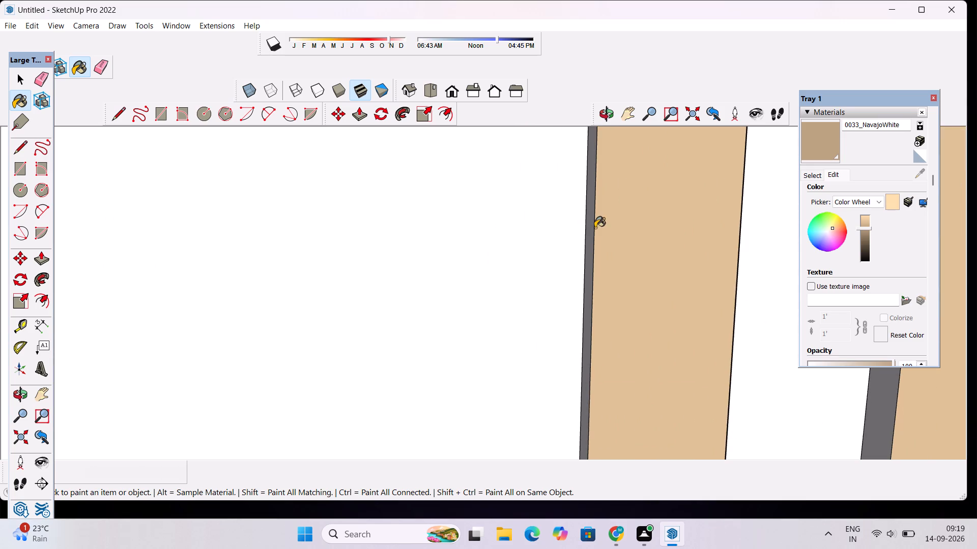
click(591, 227)
scroll(561, 187, down, 12)
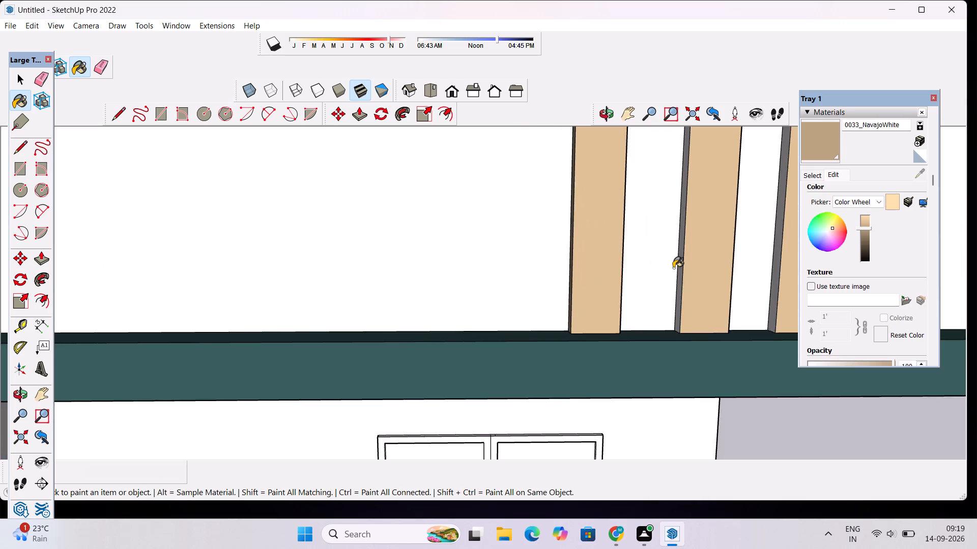
scroll(675, 268, up, 5)
click(683, 270)
scroll(594, 332, up, 3)
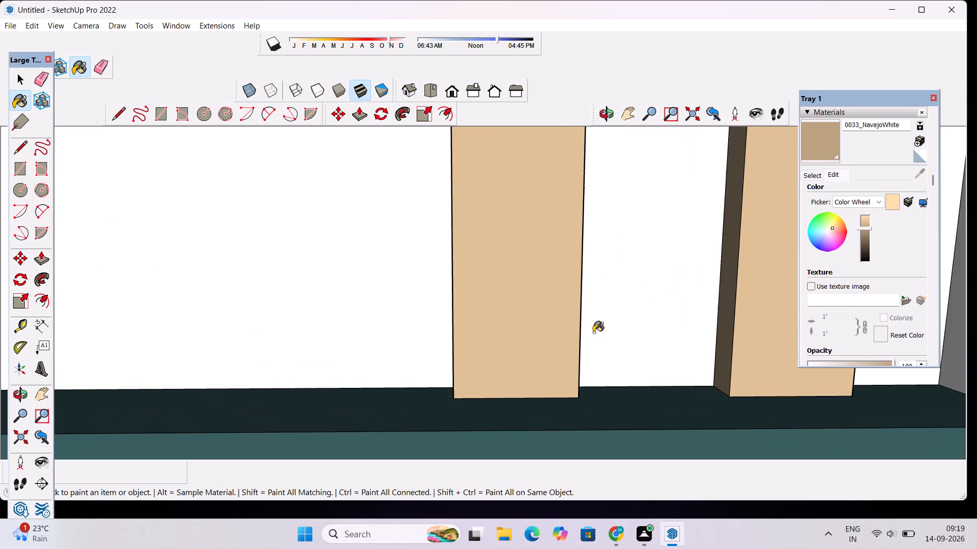
scroll(593, 332, up, 20)
scroll(593, 332, up, 2)
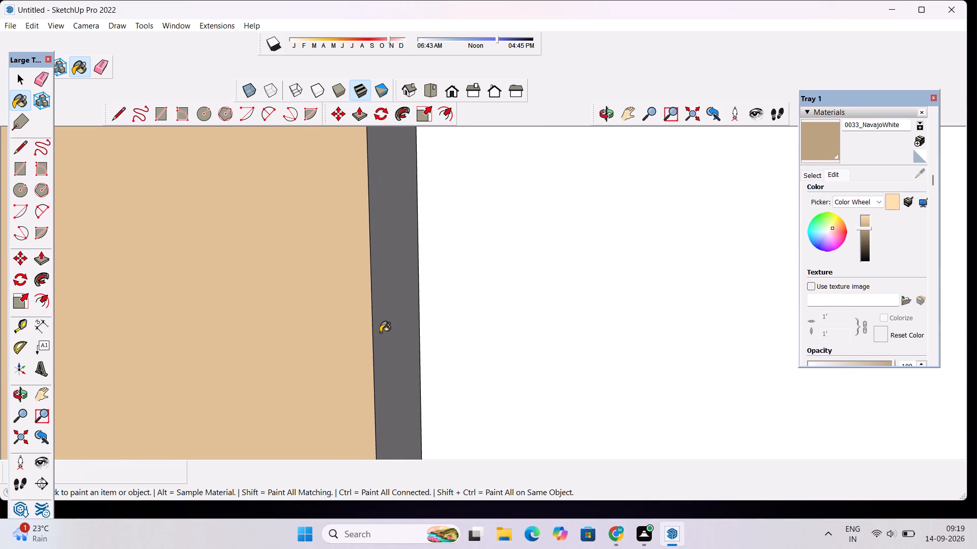
click(380, 332)
Paint the middle strip's remaining side face and both side faces of the third parapet strip with 0033_NavajoWhite.
scroll(350, 231, down, 20)
scroll(350, 231, down, 5)
scroll(788, 270, down, 8)
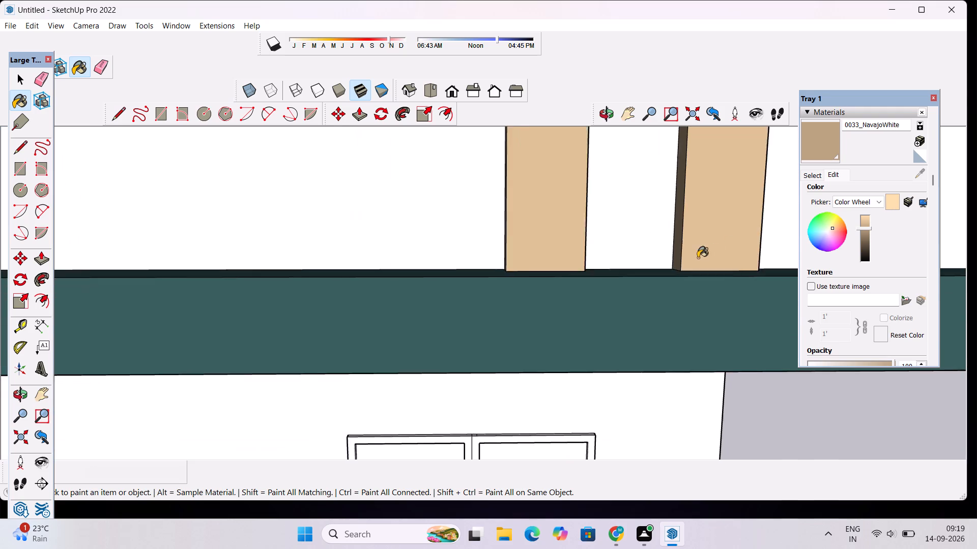
scroll(698, 258, down, 13)
scroll(732, 237, up, 20)
scroll(732, 237, up, 5)
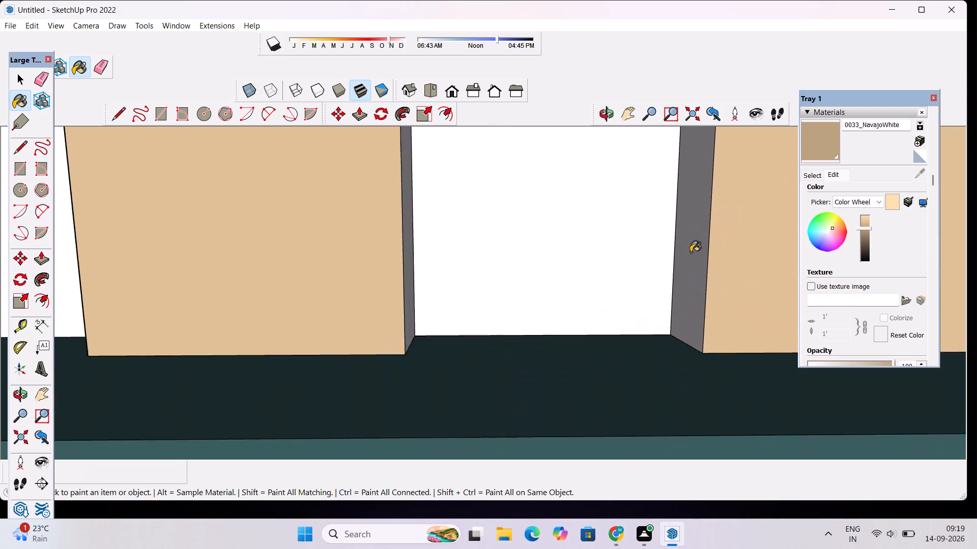
scroll(691, 252, up, 4)
click(689, 253)
click(243, 280)
scroll(243, 280, down, 18)
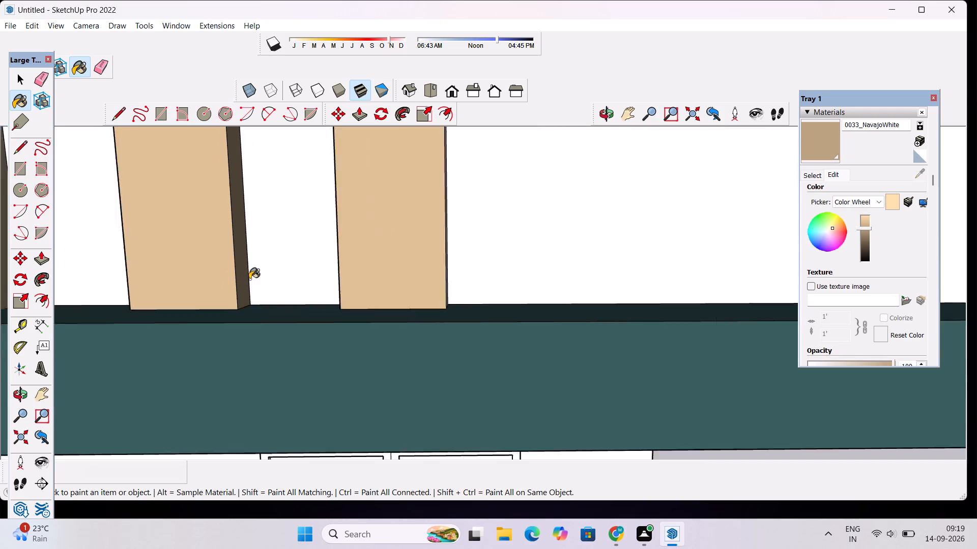
scroll(249, 279, down, 3)
scroll(429, 248, up, 11)
click(290, 269)
scroll(297, 262, down, 7)
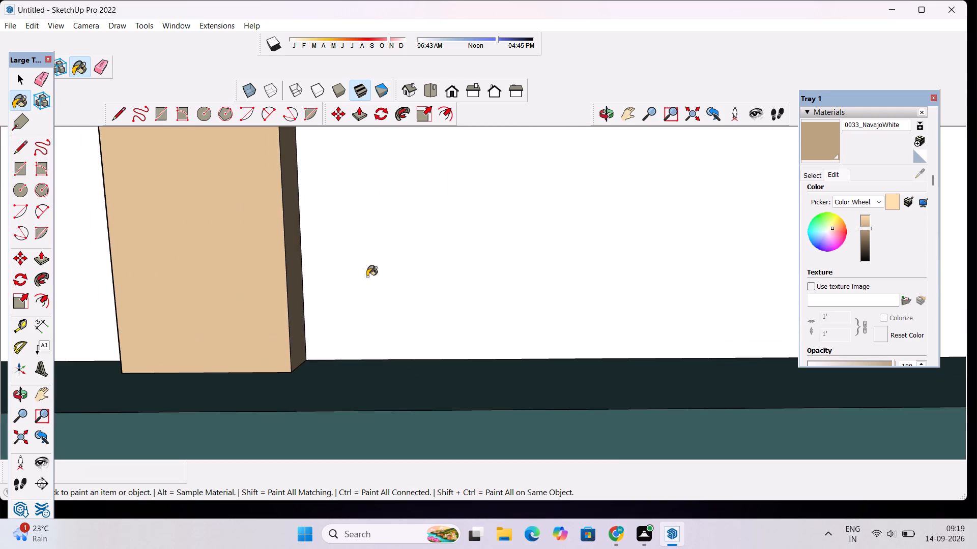
Paint the front faces of both frames of the two-pane window above the balcony with 0136_Charcoal from Colors-Named.
scroll(367, 277, down, 20)
scroll(367, 277, down, 11)
scroll(457, 185, up, 4)
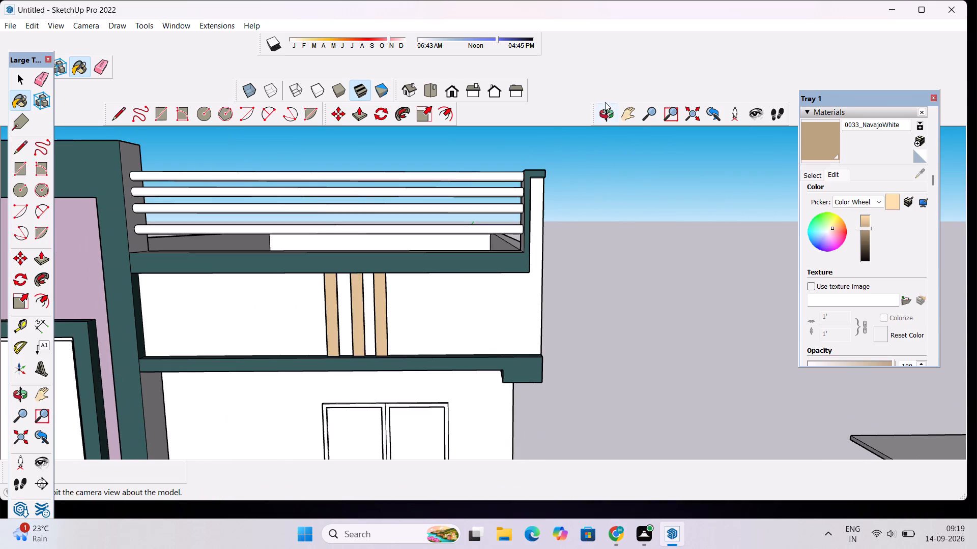
click(611, 114)
drag(391, 261, 387, 255)
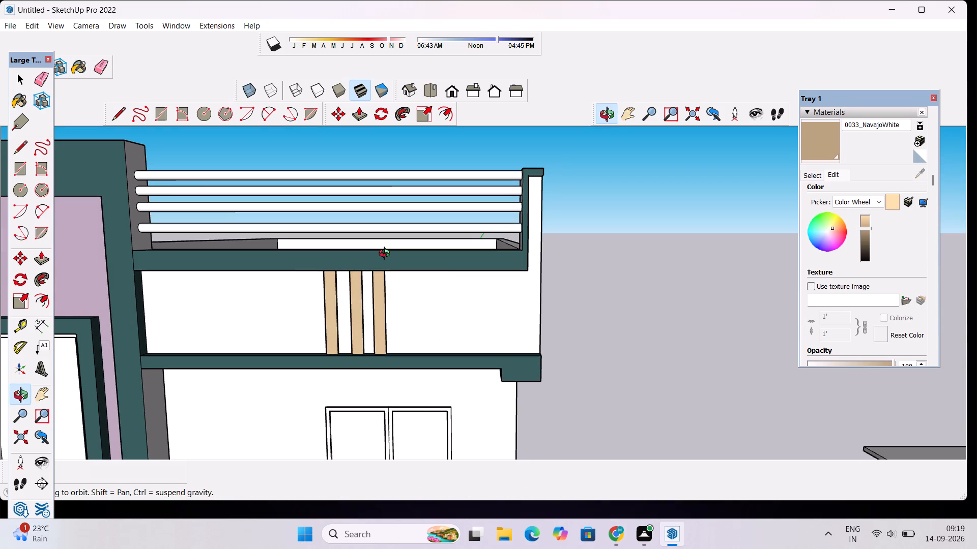
drag(366, 331, 368, 290)
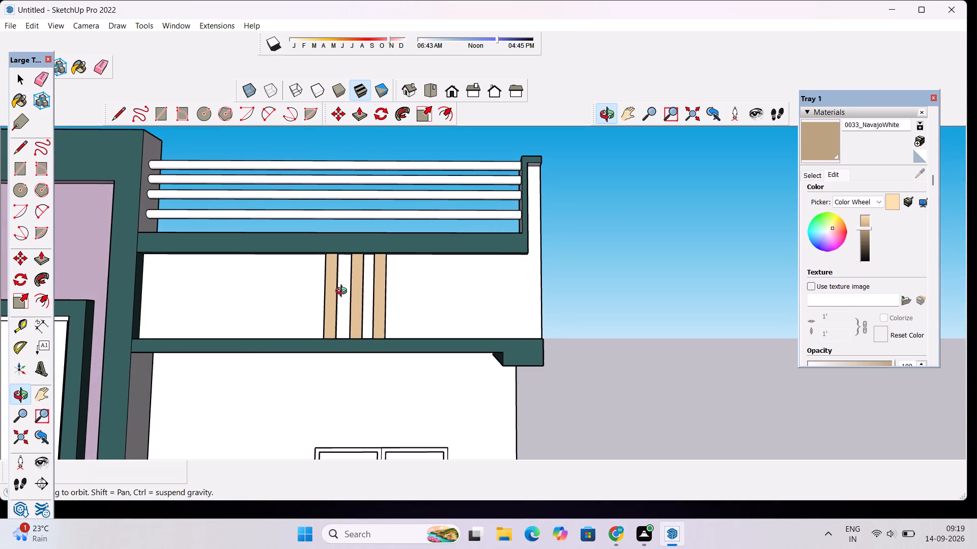
shift+drag(343, 292, 415, 320)
scroll(421, 317, down, 7)
drag(438, 227, 448, 265)
scroll(437, 280, down, 4)
shift+drag(440, 377, 435, 309)
scroll(423, 346, up, 12)
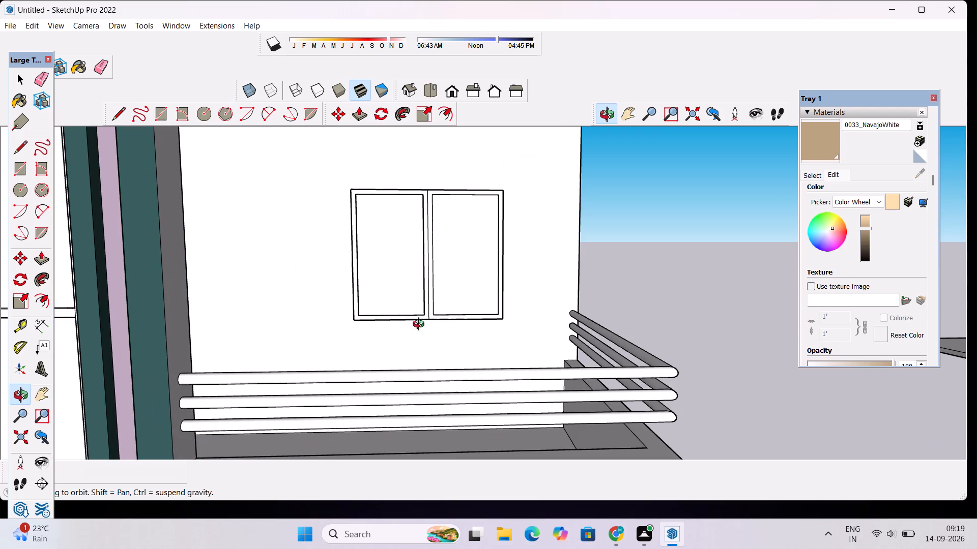
scroll(447, 232, up, 2)
shift+drag(447, 232, 439, 304)
shift+scroll(433, 304, up, 5)
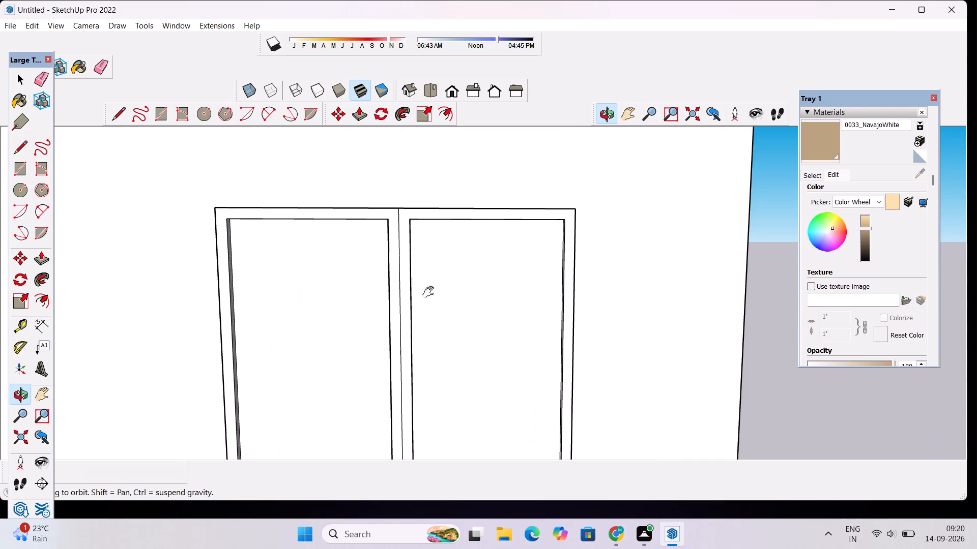
shift+scroll(430, 292, up, 5)
click(815, 177)
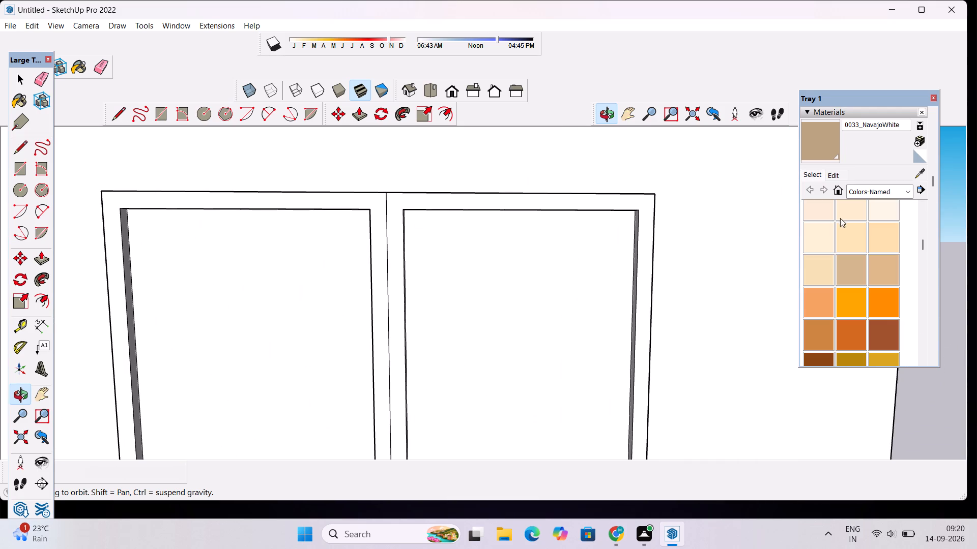
scroll(858, 269, down, 19)
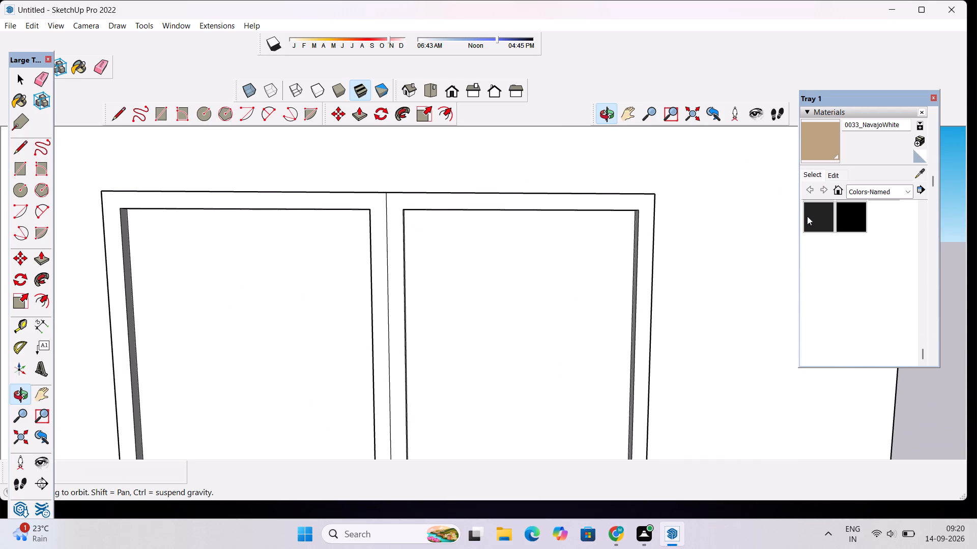
click(808, 216)
click(621, 207)
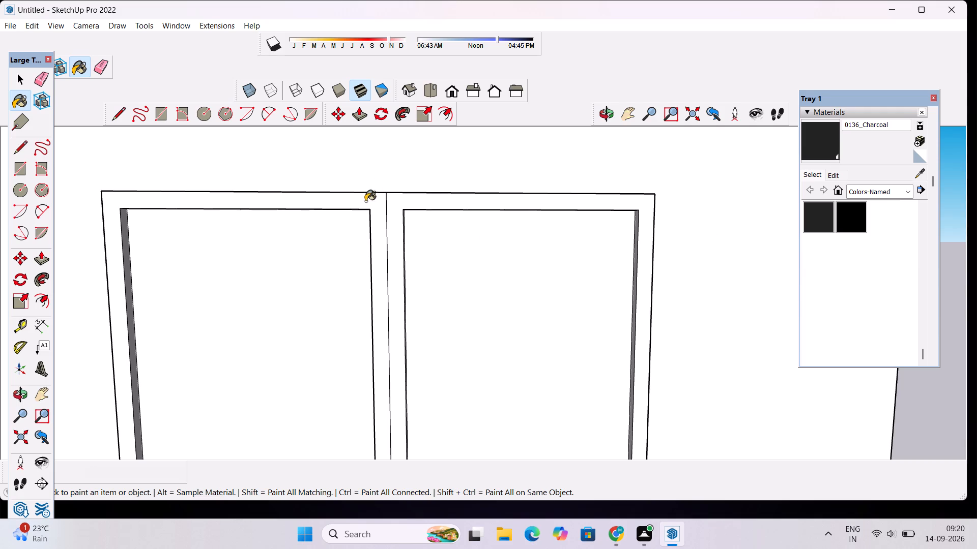
click(365, 201)
Paint the outer side face and the top faces of the two-pane window frame with 0136_Charcoal.
scroll(439, 223, down, 16)
scroll(480, 285, up, 6)
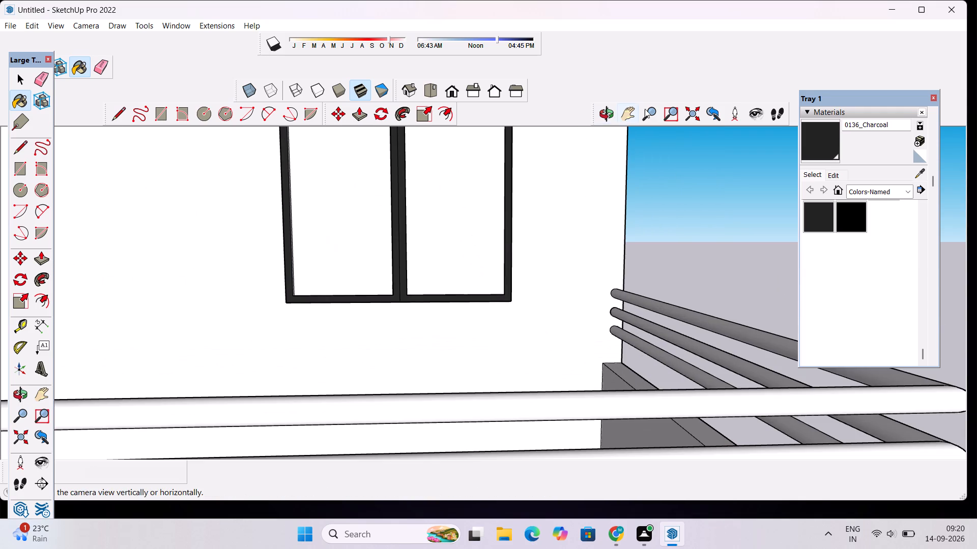
click(606, 112)
drag(658, 175, 529, 338)
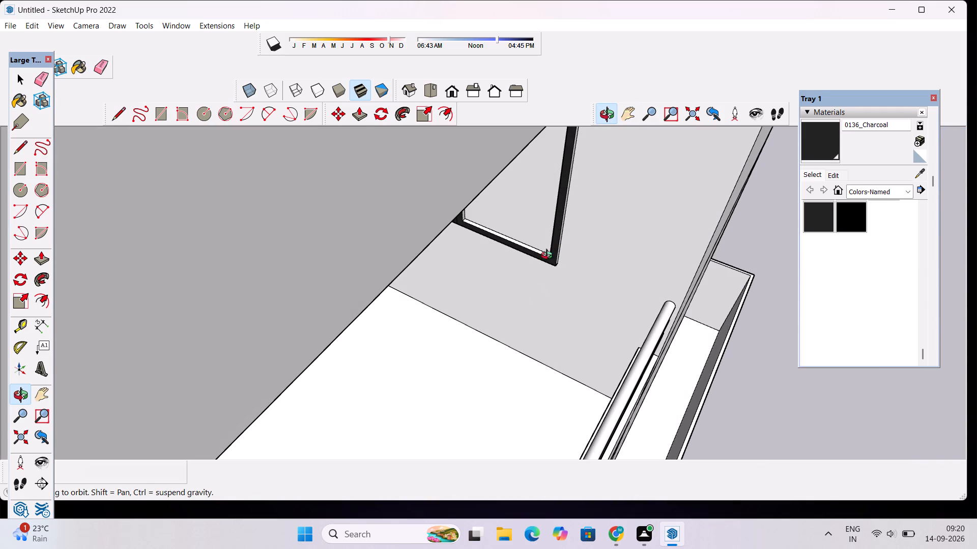
drag(545, 291, 533, 203)
shift+drag(544, 188, 494, 359)
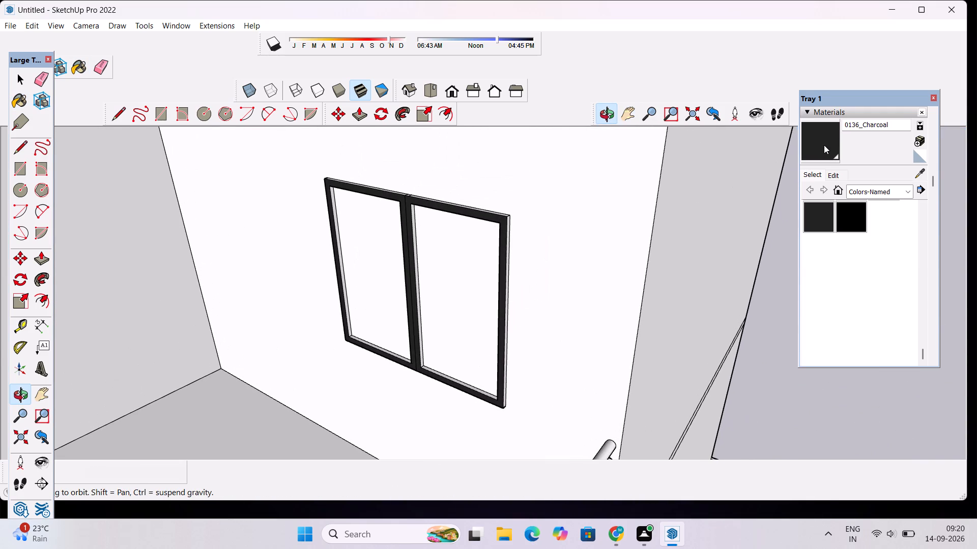
click(824, 145)
scroll(491, 198, up, 9)
click(502, 231)
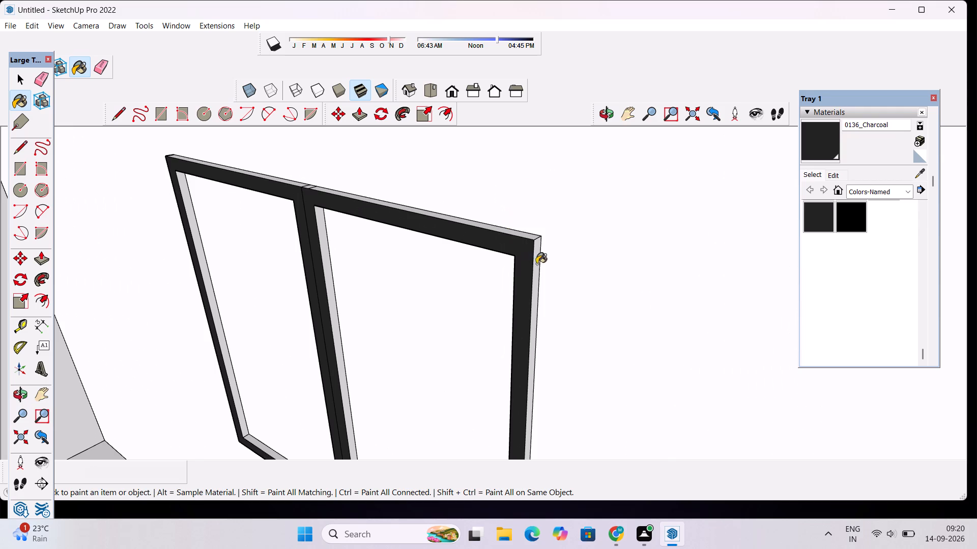
click(538, 258)
click(309, 188)
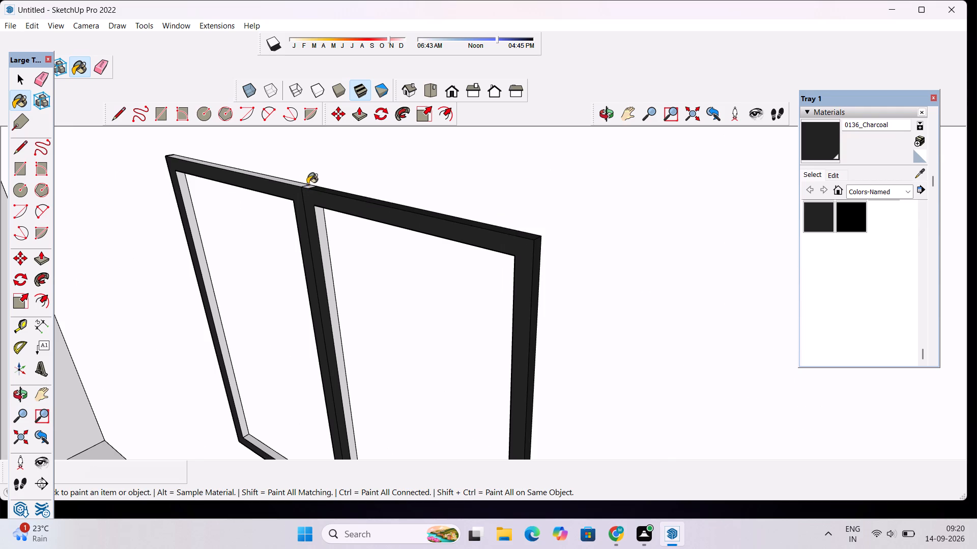
click(301, 183)
scroll(298, 186, up, 12)
click(298, 186)
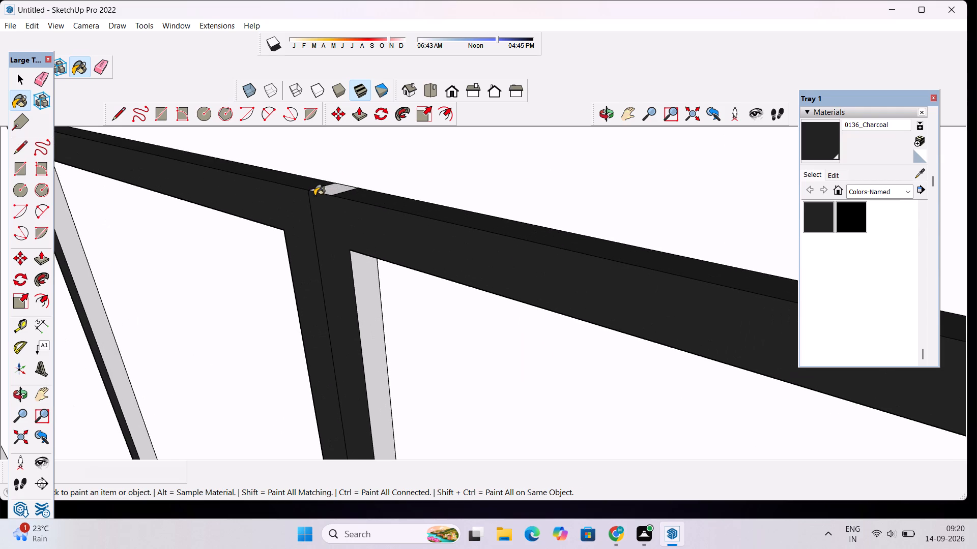
click(338, 189)
Paint the remaining outer side face of the two-pane window frame above the balcony with 0136_Charcoal.
scroll(338, 189, down, 20)
scroll(338, 189, down, 3)
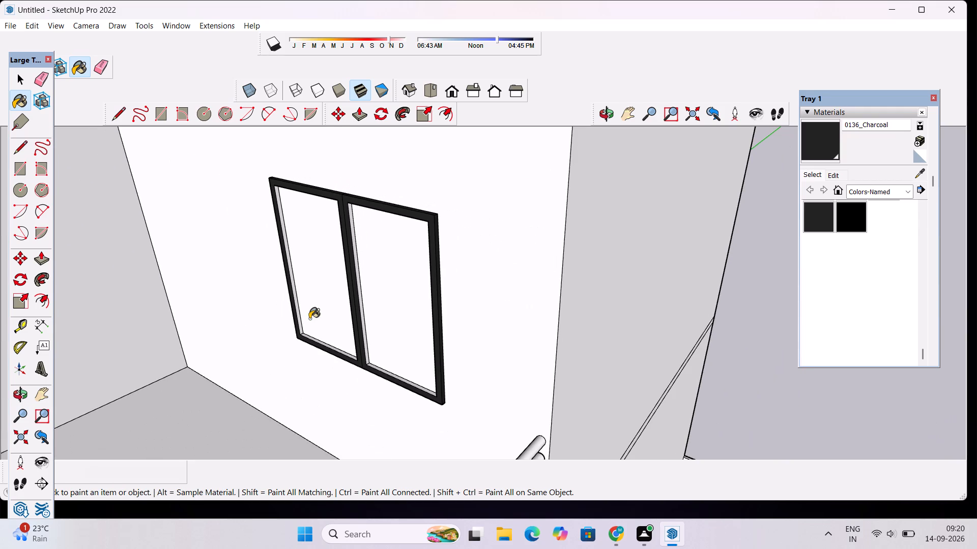
scroll(294, 297, down, 6)
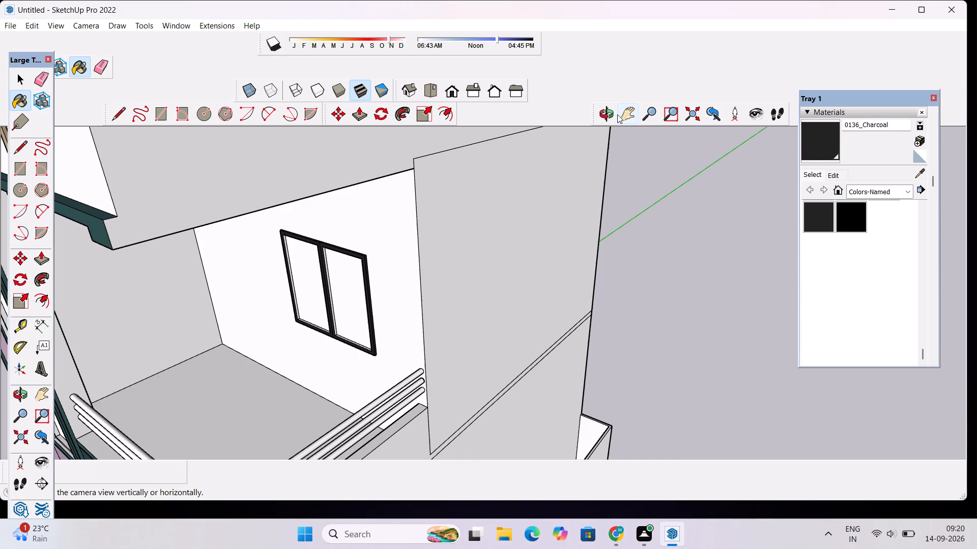
click(606, 113)
drag(311, 268, 574, 169)
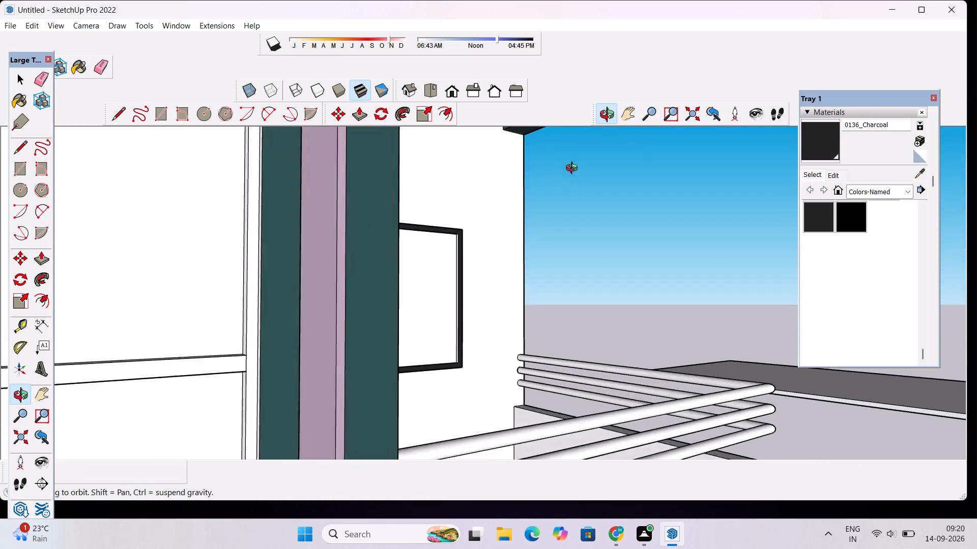
drag(574, 169, 528, 198)
shift+drag(303, 322, 361, 247)
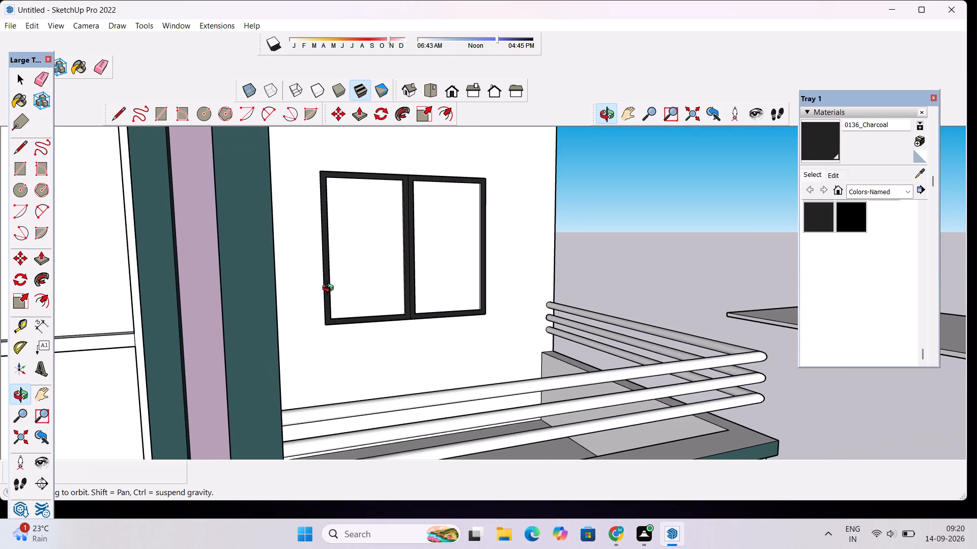
scroll(328, 290, up, 10)
drag(311, 231, 335, 244)
click(819, 142)
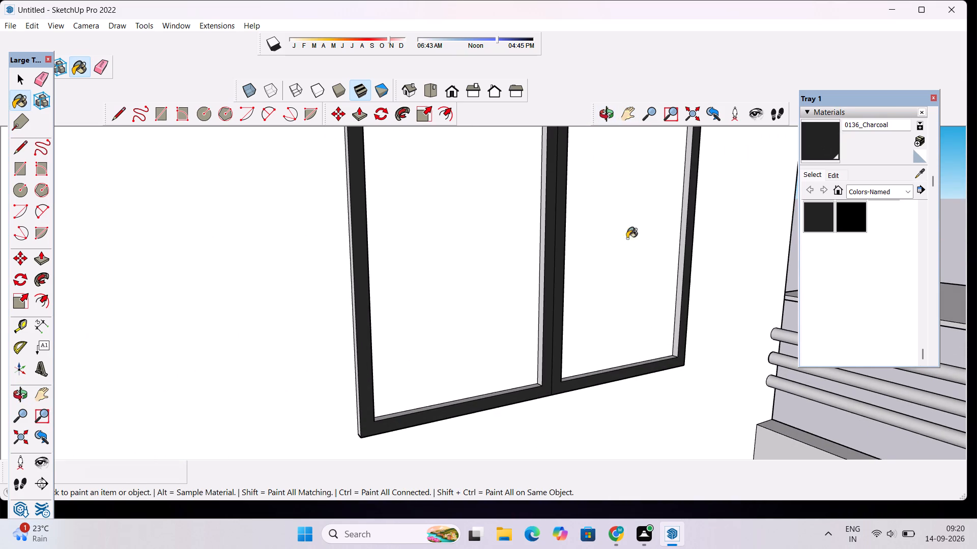
scroll(422, 296, up, 5)
scroll(268, 287, up, 6)
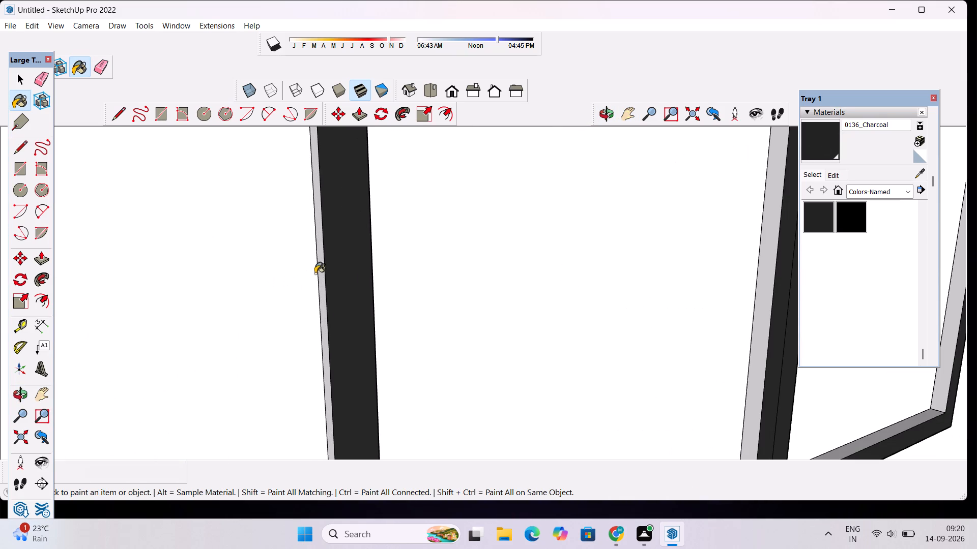
click(320, 266)
scroll(321, 238, down, 17)
Paint the underside faces of the two-pane window frame above the balcony, including the middle piece, with 0136_Charcoal.
scroll(444, 300, up, 7)
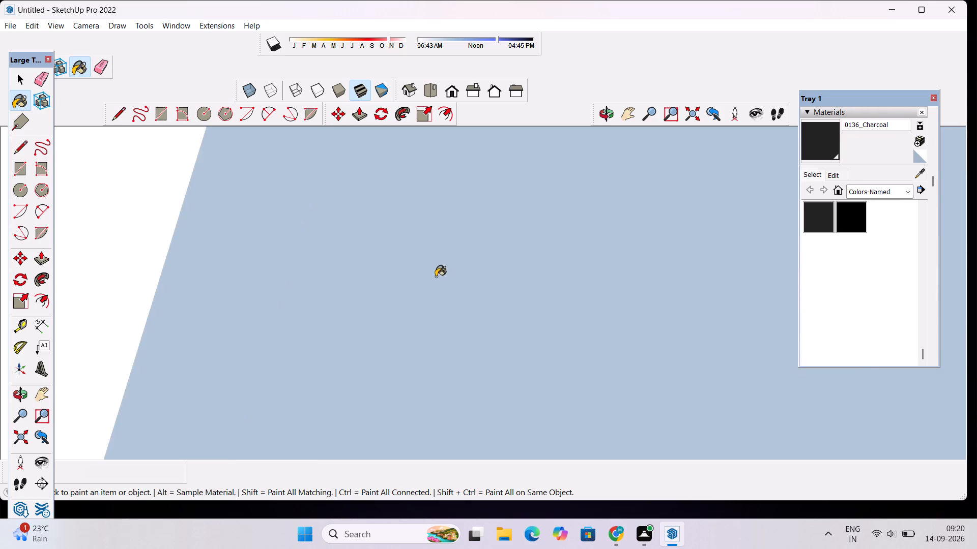
scroll(436, 277, up, 10)
click(601, 116)
drag(599, 287, 582, 209)
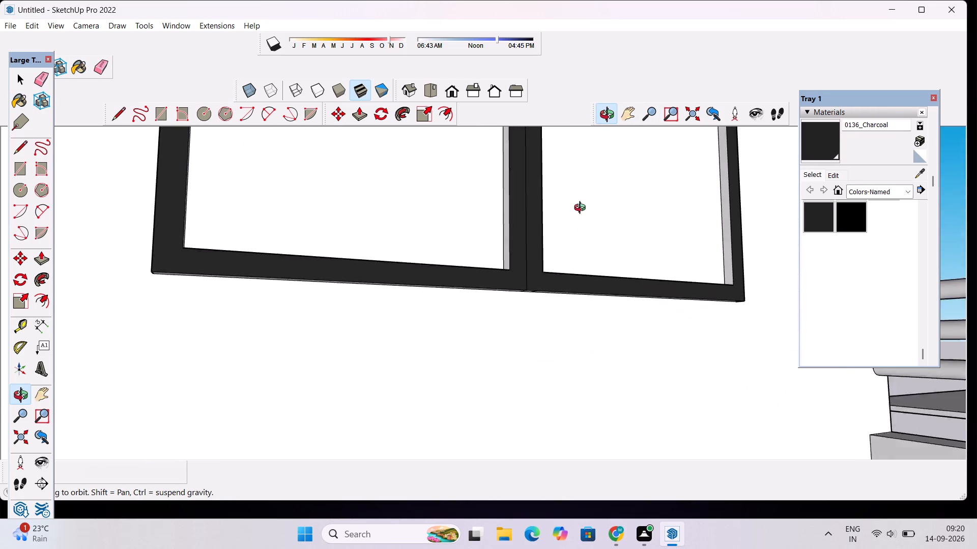
drag(582, 209, 576, 165)
click(819, 146)
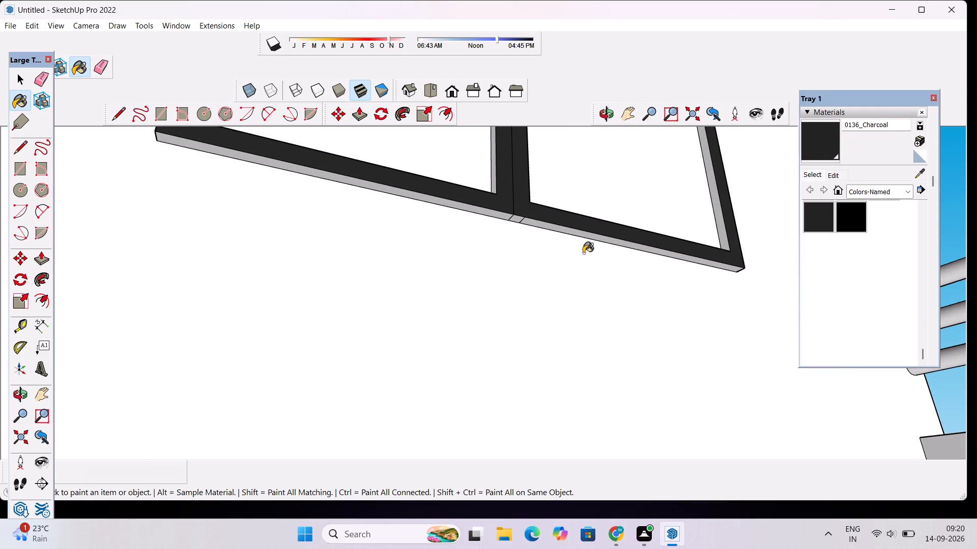
click(579, 234)
click(508, 215)
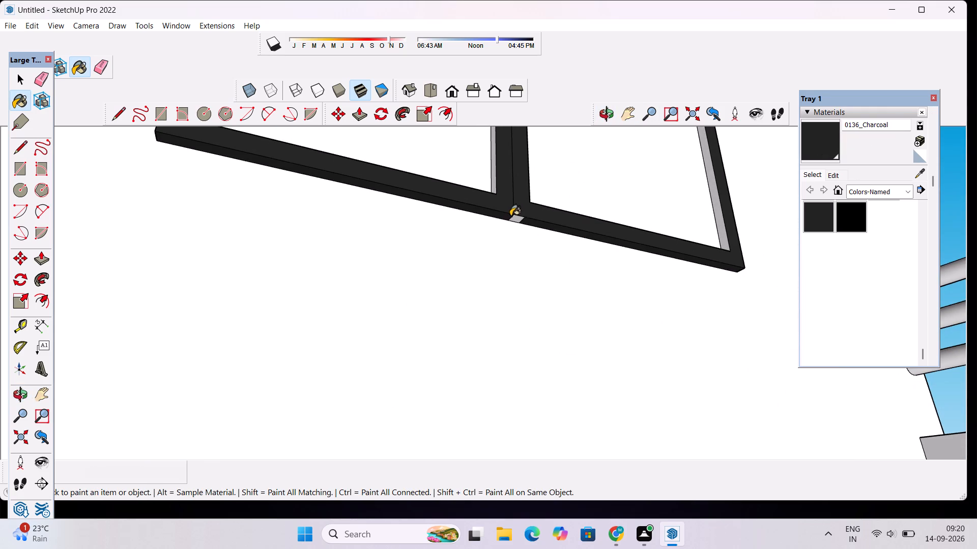
click(516, 218)
Paint the front face of the ground-floor door frame with 0136_Charcoal in the front view.
scroll(544, 240, down, 13)
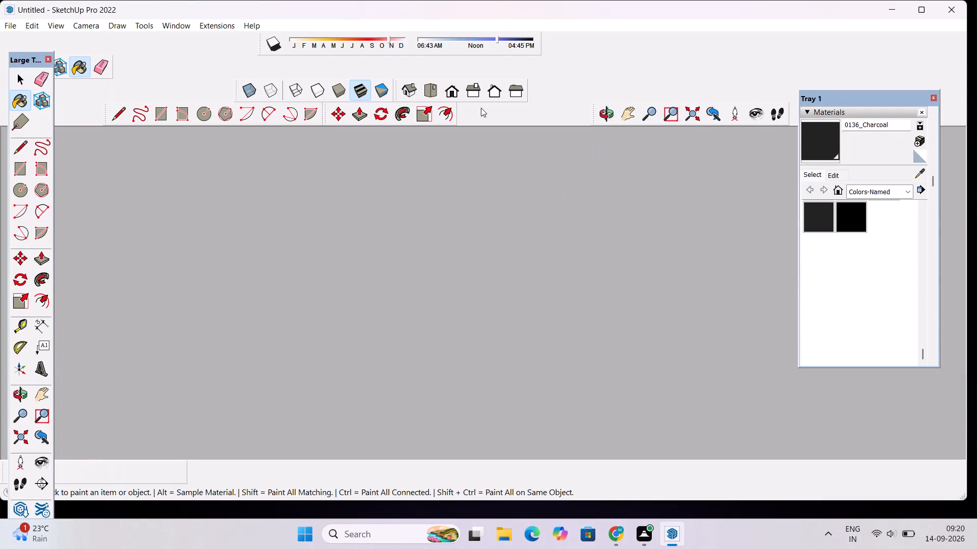
click(449, 93)
scroll(502, 213, down, 16)
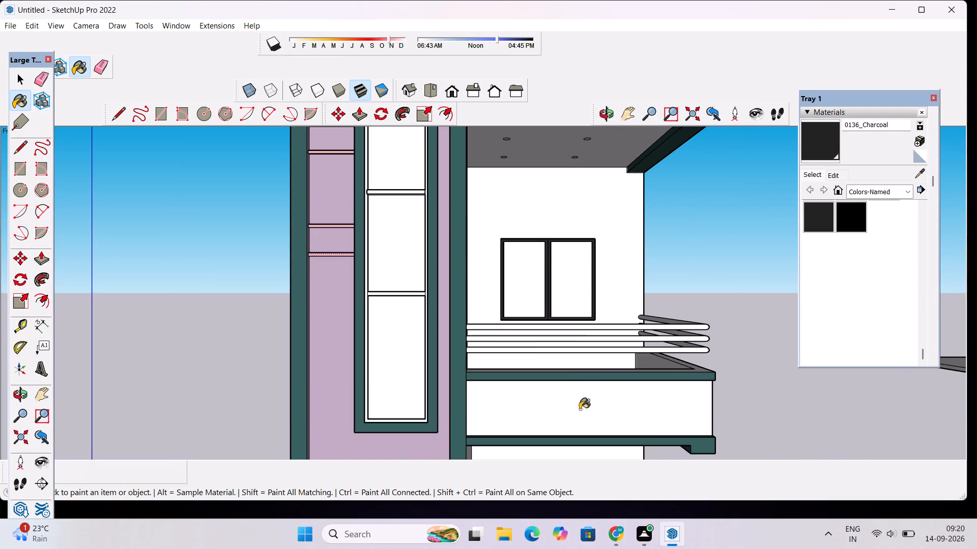
scroll(566, 420, down, 5)
scroll(562, 475, up, 6)
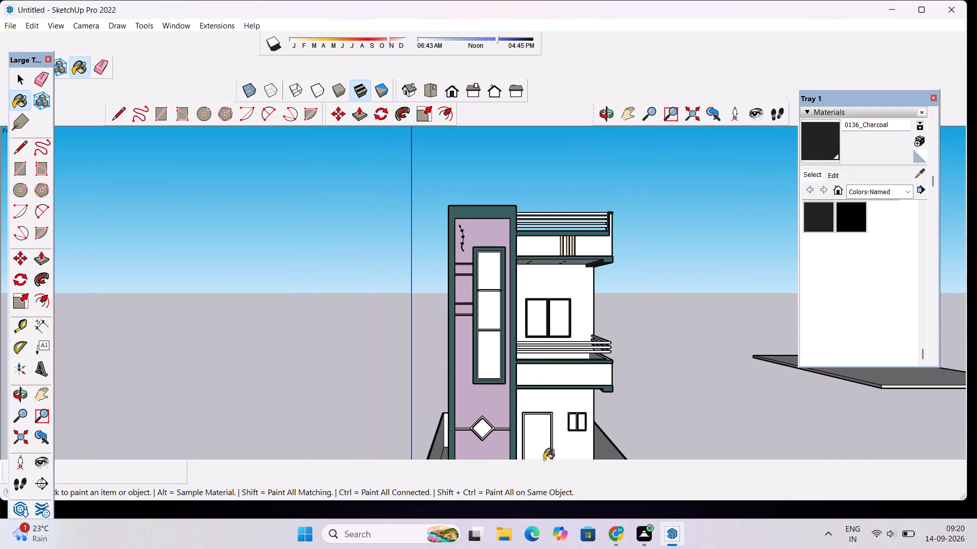
scroll(532, 295, down, 6)
scroll(542, 420, up, 14)
scroll(459, 346, up, 5)
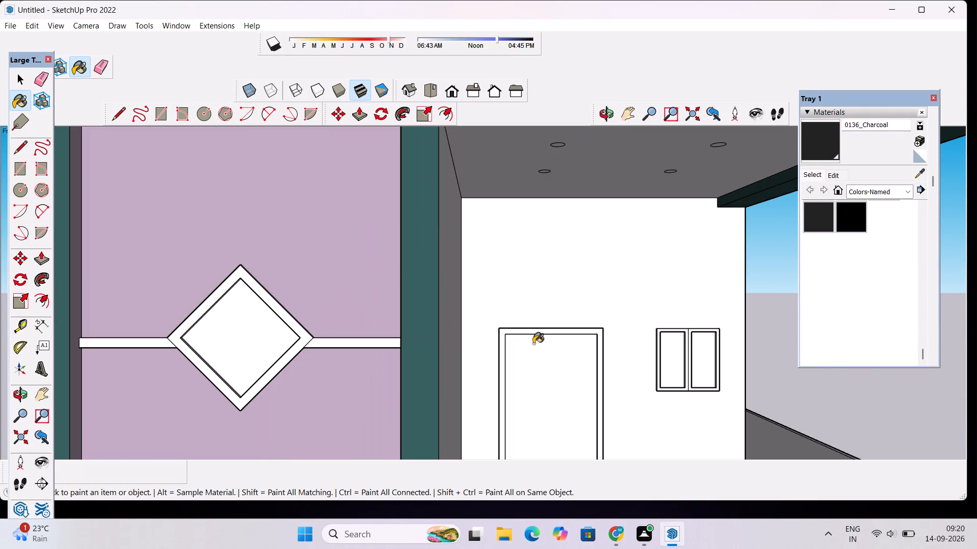
scroll(535, 337, up, 6)
click(540, 328)
Paint the front faces of both frames of the small two-pane window beside the ground-floor door with 0136_Charcoal.
scroll(544, 312, down, 11)
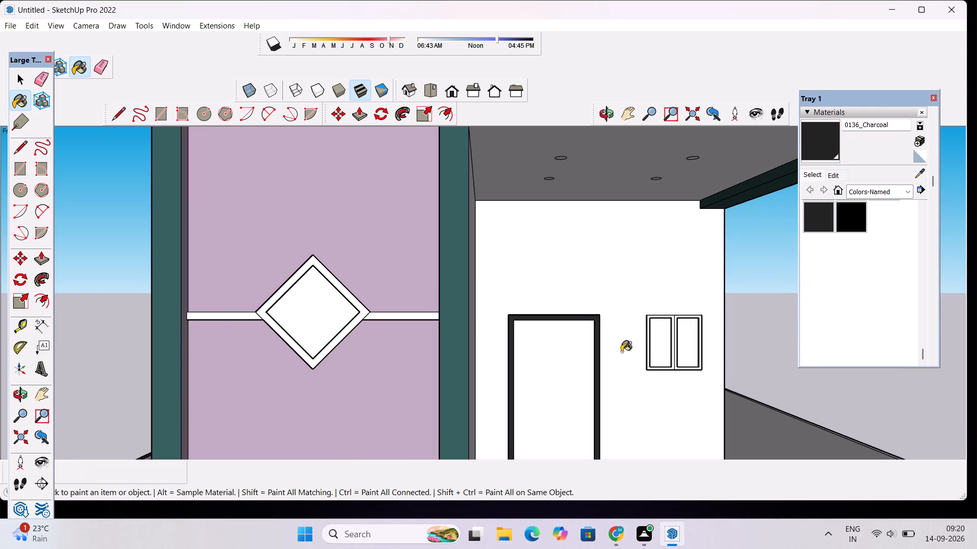
scroll(652, 343, up, 13)
click(622, 241)
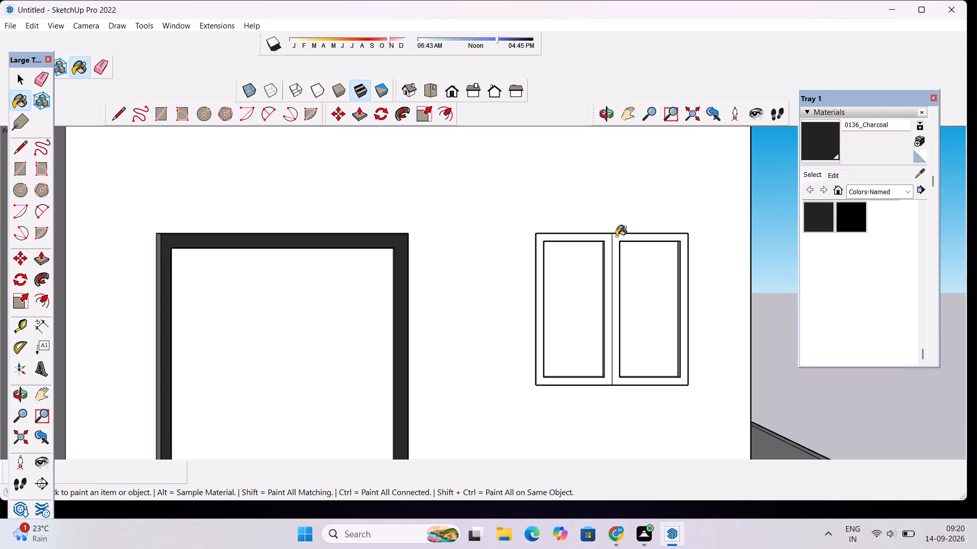
click(616, 236)
click(608, 235)
Paint the top faces and the outer side face away from the door on the small ground-floor window frame with 0136_Charcoal.
scroll(613, 238, up, 11)
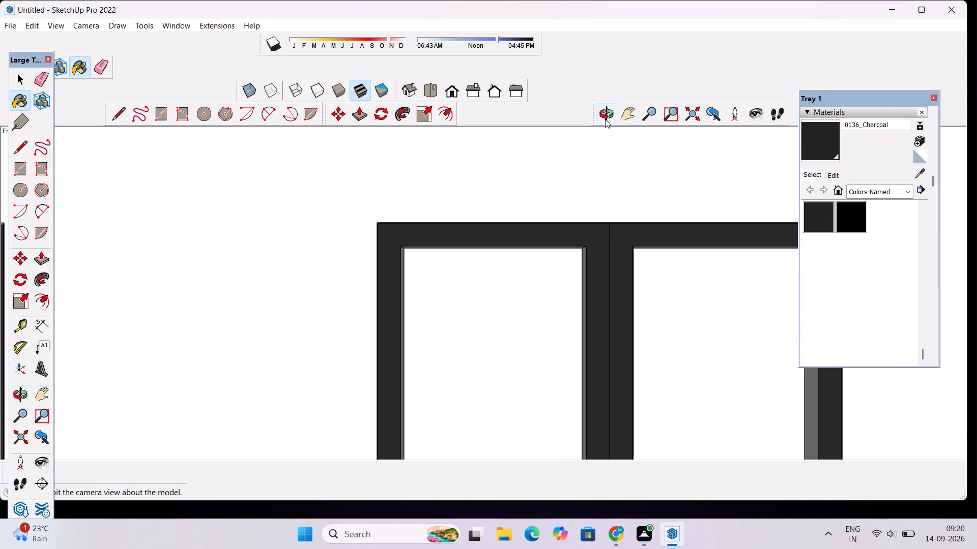
click(607, 114)
drag(624, 205, 392, 317)
scroll(473, 254, down, 6)
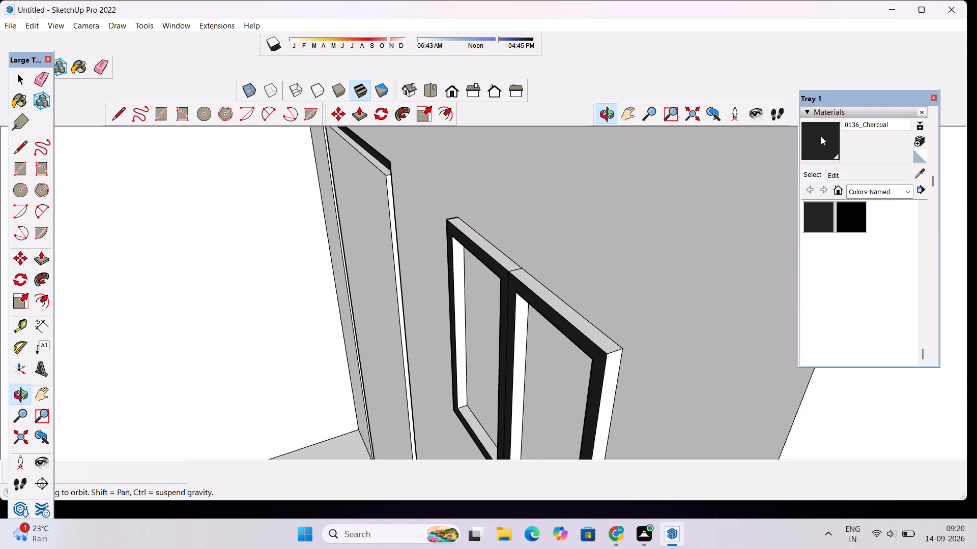
click(821, 136)
scroll(606, 290, up, 3)
click(553, 317)
click(471, 251)
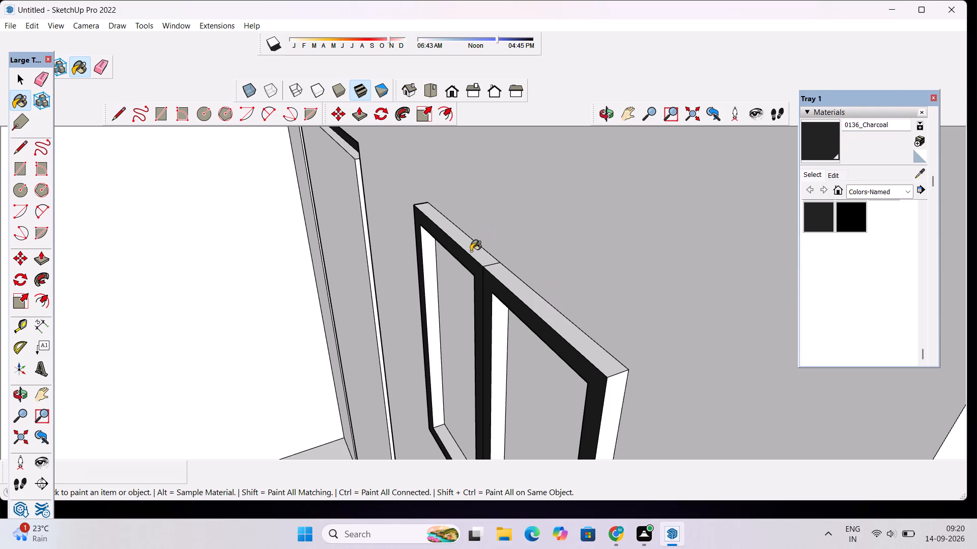
scroll(499, 228, down, 6)
scroll(543, 388, up, 3)
click(556, 337)
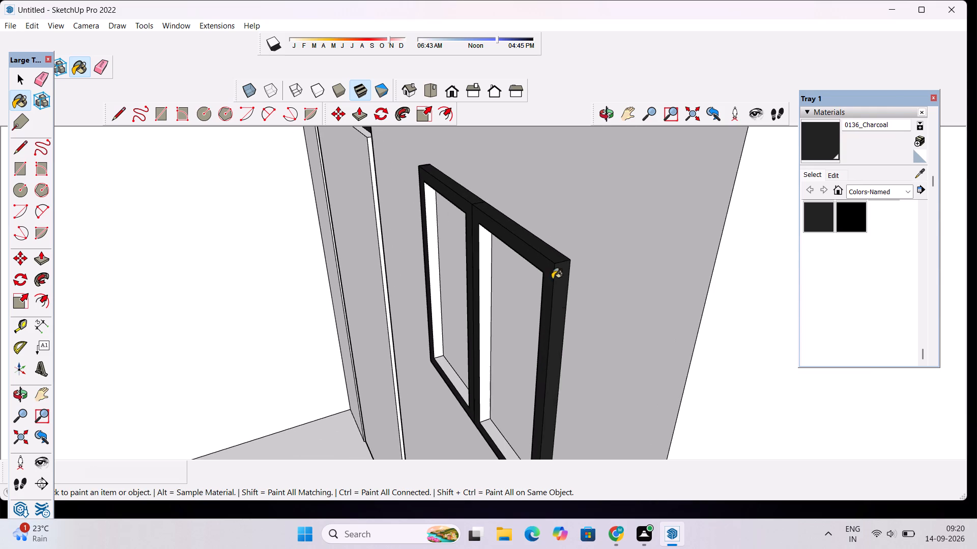
Paint the underside faces of the small ground-floor window frame with 0136_Charcoal.
scroll(548, 221, down, 12)
click(604, 112)
drag(484, 304, 595, 133)
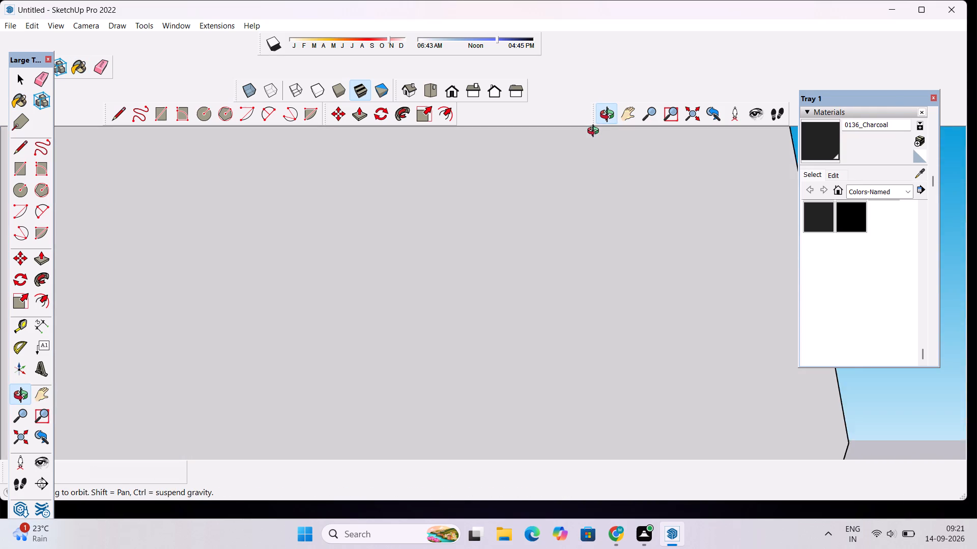
drag(595, 132, 553, 229)
scroll(552, 230, down, 4)
shift+drag(561, 184, 439, 327)
scroll(446, 301, down, 6)
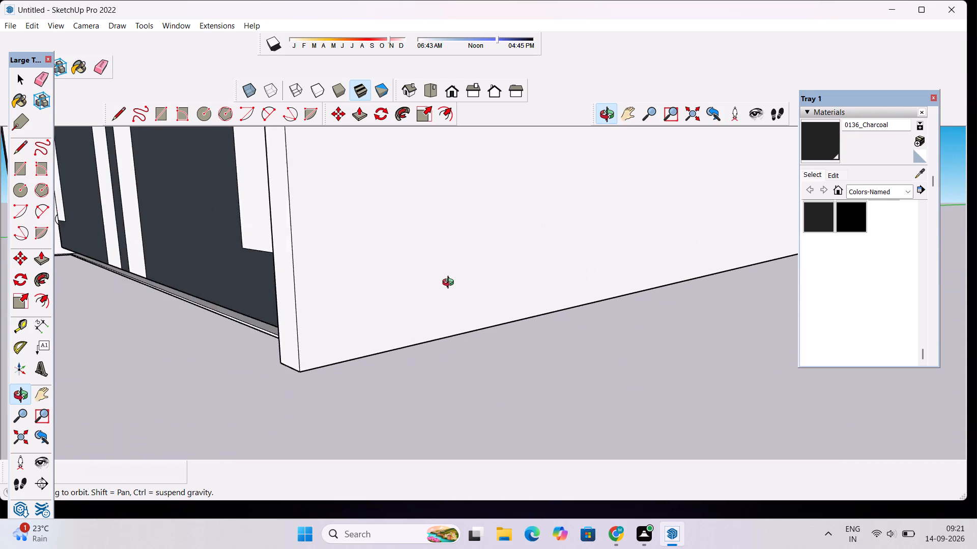
scroll(450, 284, down, 19)
shift+drag(458, 258, 440, 321)
shift+scroll(552, 225, up, 6)
scroll(489, 203, up, 3)
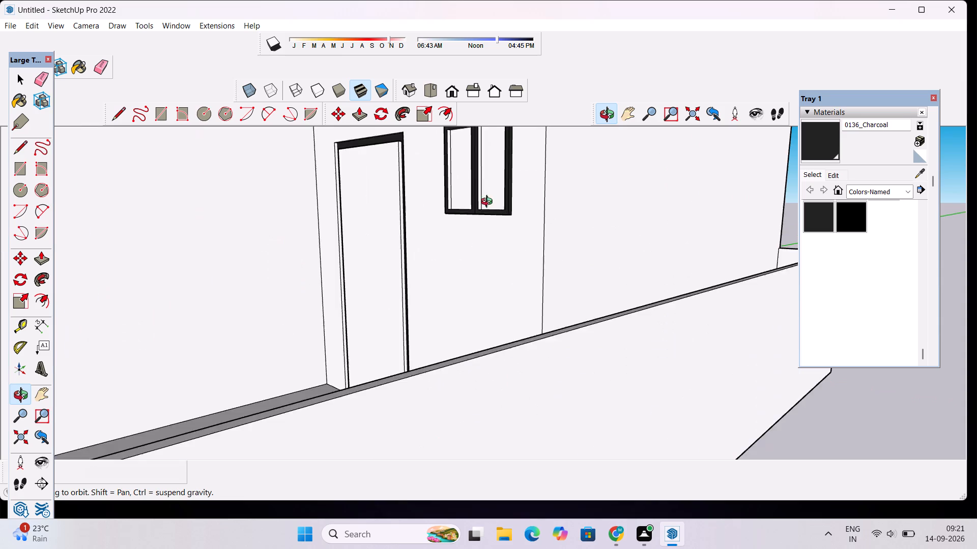
scroll(489, 203, up, 9)
drag(471, 244, 484, 153)
scroll(494, 229, up, 6)
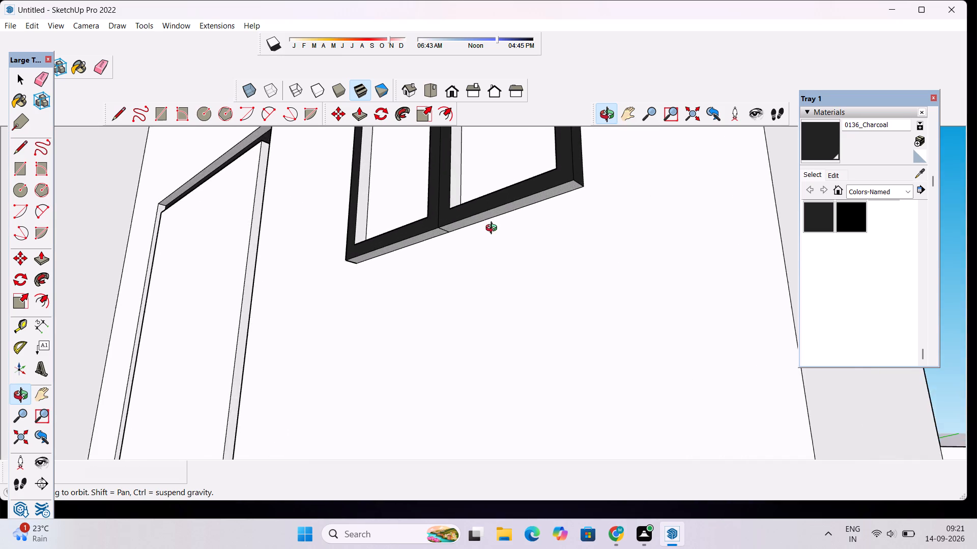
scroll(494, 229, up, 5)
click(815, 144)
click(583, 163)
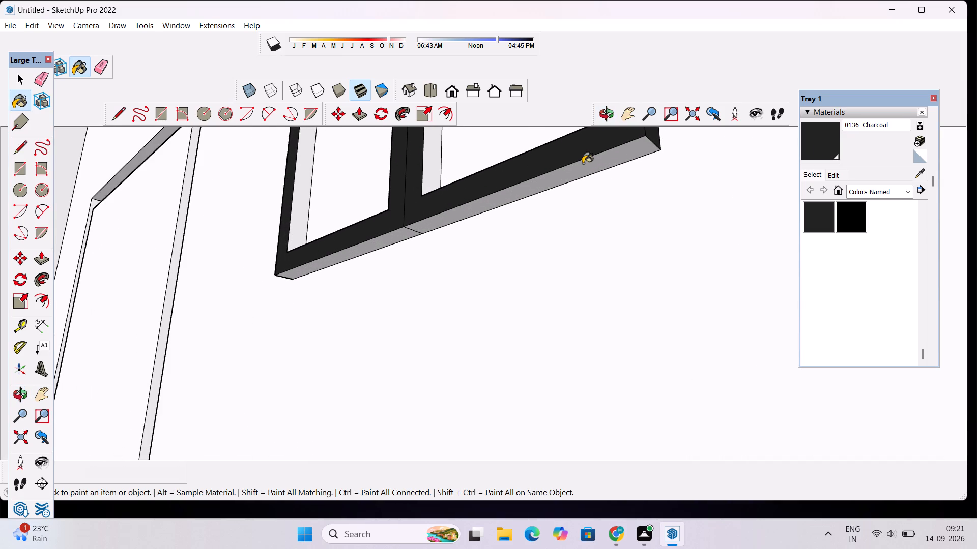
click(379, 233)
click(381, 241)
scroll(405, 237, down, 10)
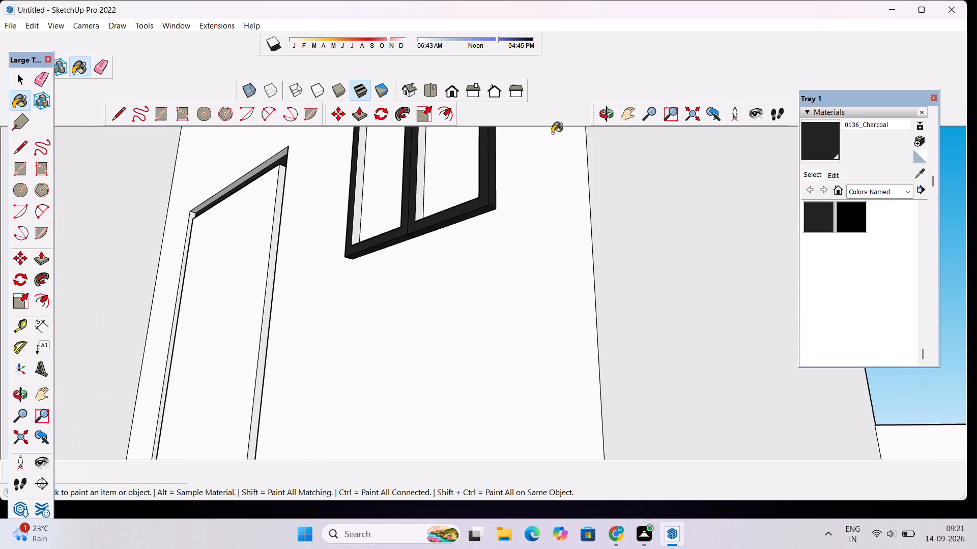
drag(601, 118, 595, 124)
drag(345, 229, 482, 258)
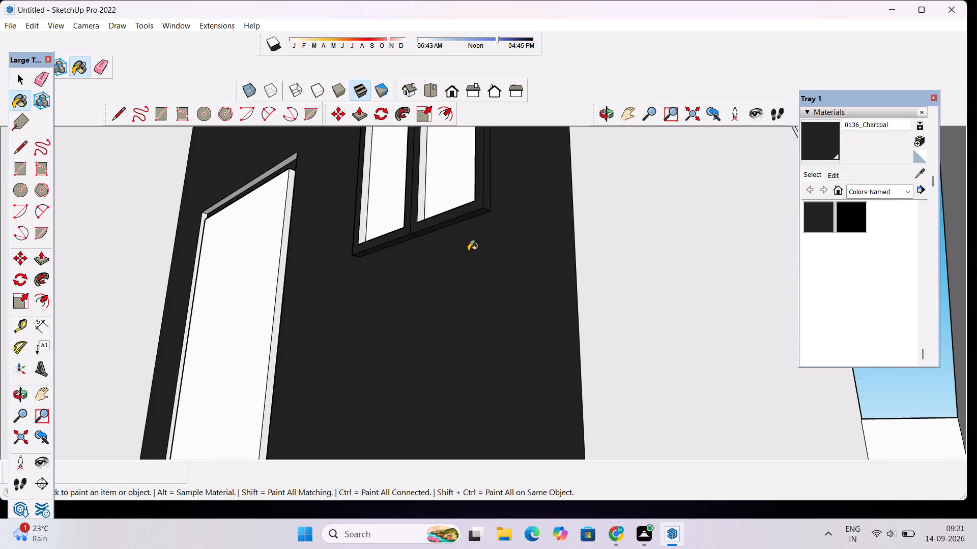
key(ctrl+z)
Paint the door-side outer face of the small ground-floor window frame with 0136_Charcoal.
click(604, 115)
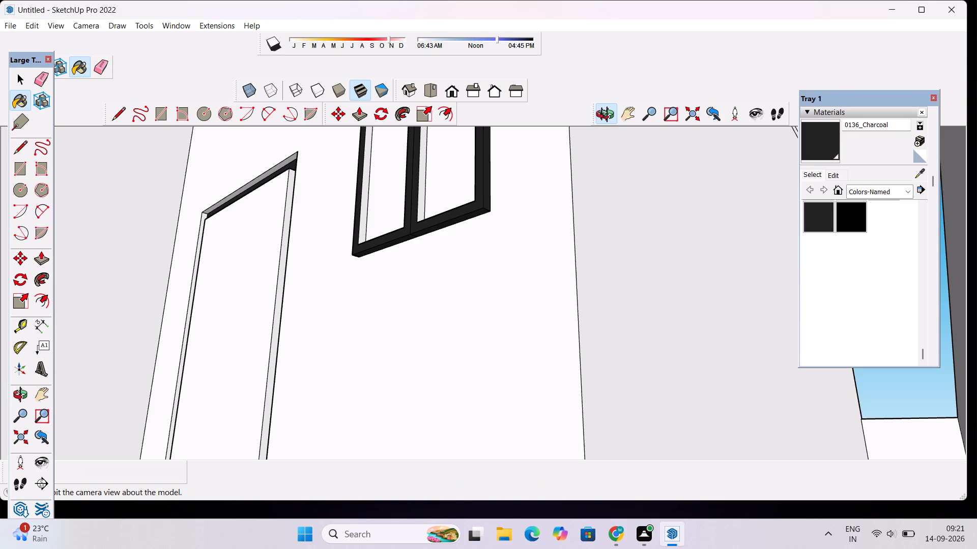
drag(394, 204, 464, 264)
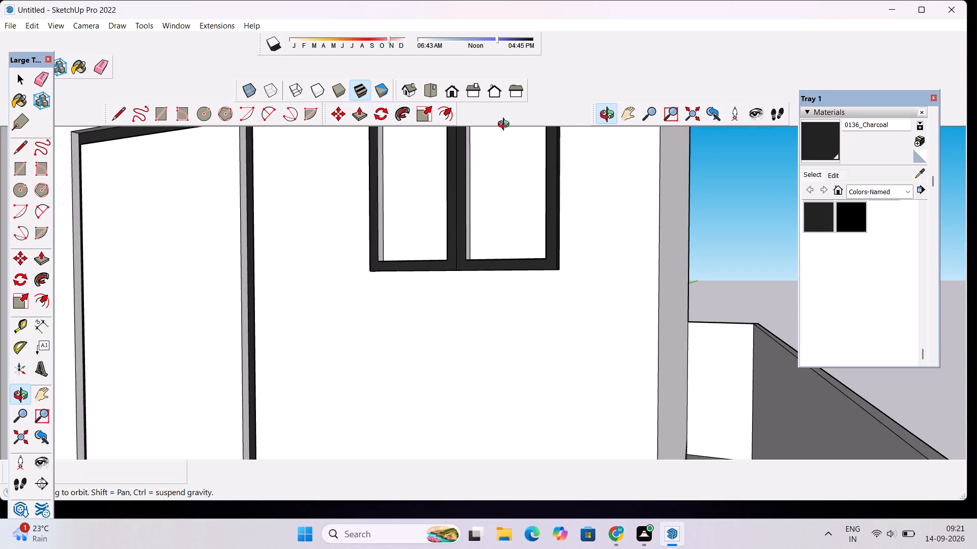
scroll(476, 161, down, 5)
drag(439, 180, 624, 236)
scroll(408, 176, up, 6)
click(807, 145)
scroll(481, 178, up, 4)
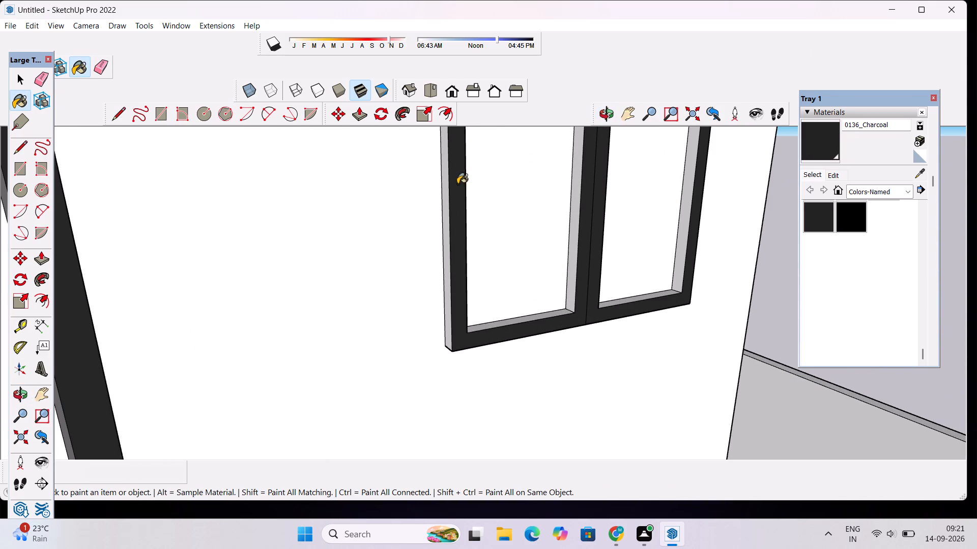
click(441, 181)
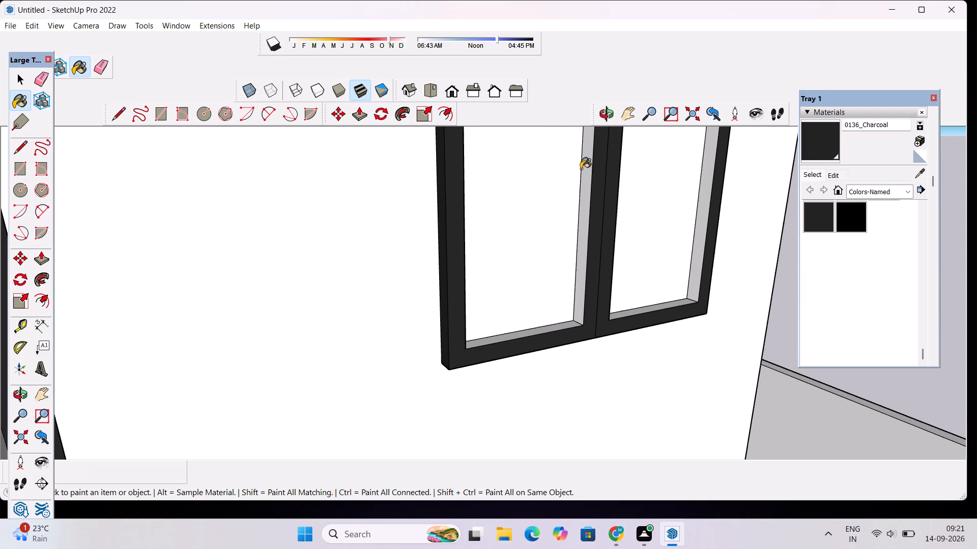
Paint the door-facing inner side faces and the inner bottom faces of both panes of the small window frame with 0136_Charcoal.
click(586, 168)
click(648, 306)
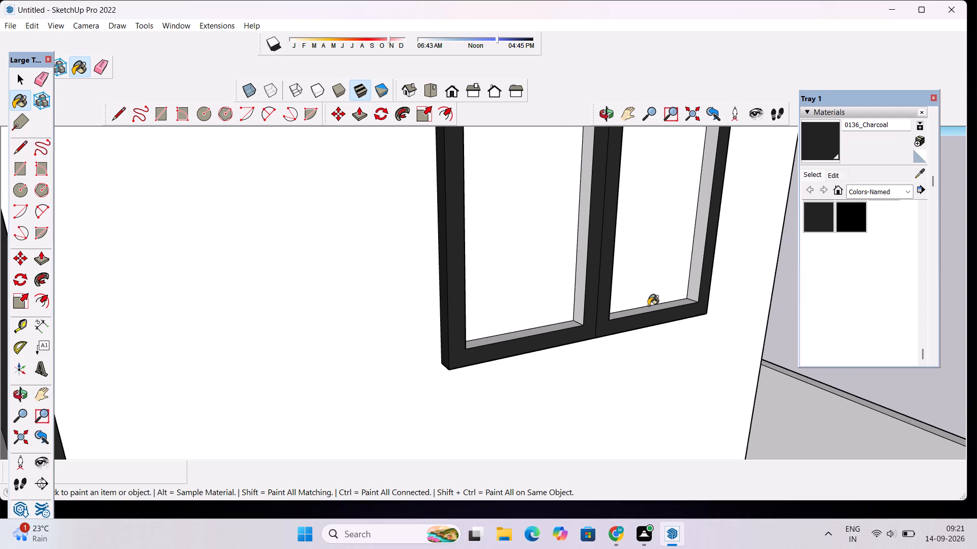
click(649, 312)
scroll(680, 285, up, 5)
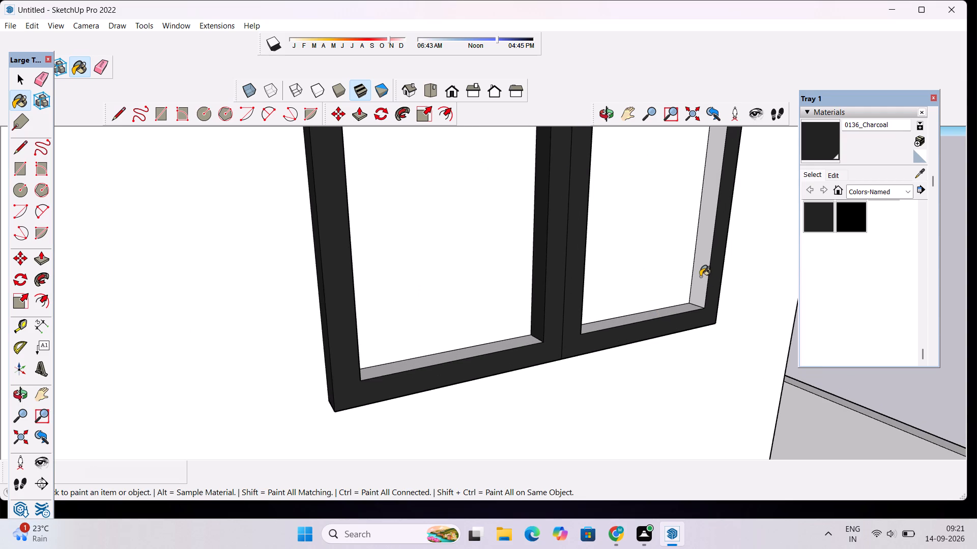
click(700, 277)
click(689, 309)
click(450, 361)
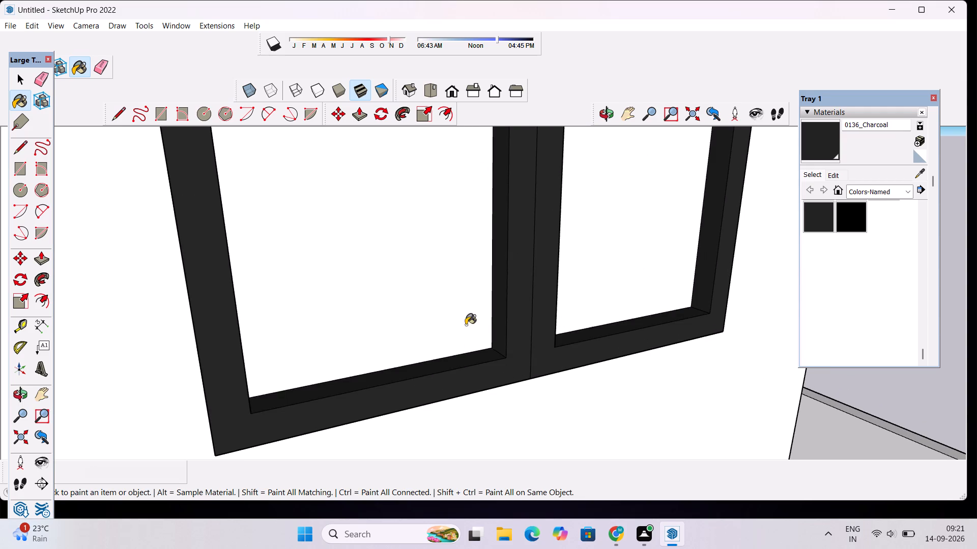
Paint the inner side faces that face away from the door on both panes of the small window frame with 0136_Charcoal.
scroll(481, 310, down, 5)
click(604, 118)
drag(645, 238, 374, 264)
click(818, 146)
scroll(376, 205, up, 5)
click(375, 204)
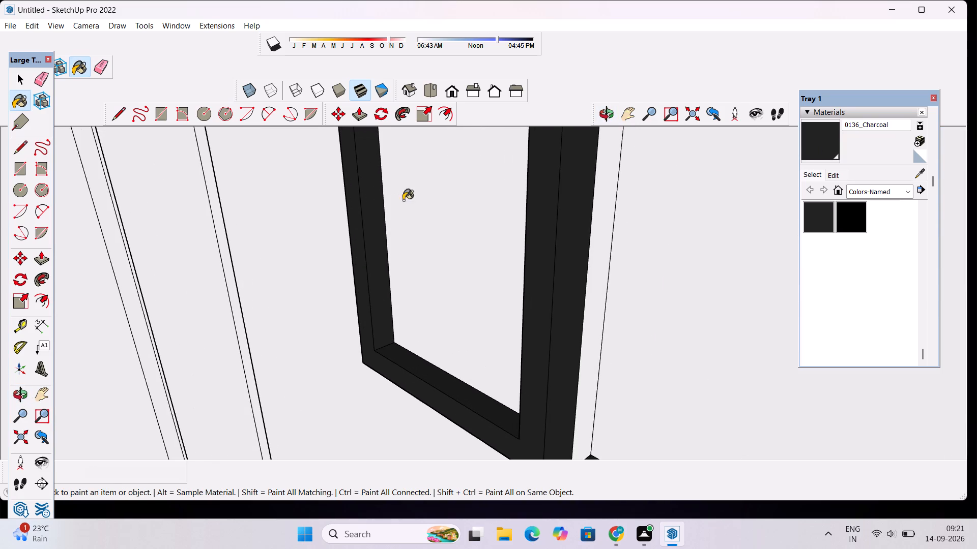
click(600, 223)
Paint the centre face of the diamond ornament on the tower wall with 0125_Plum.
scroll(525, 247, down, 14)
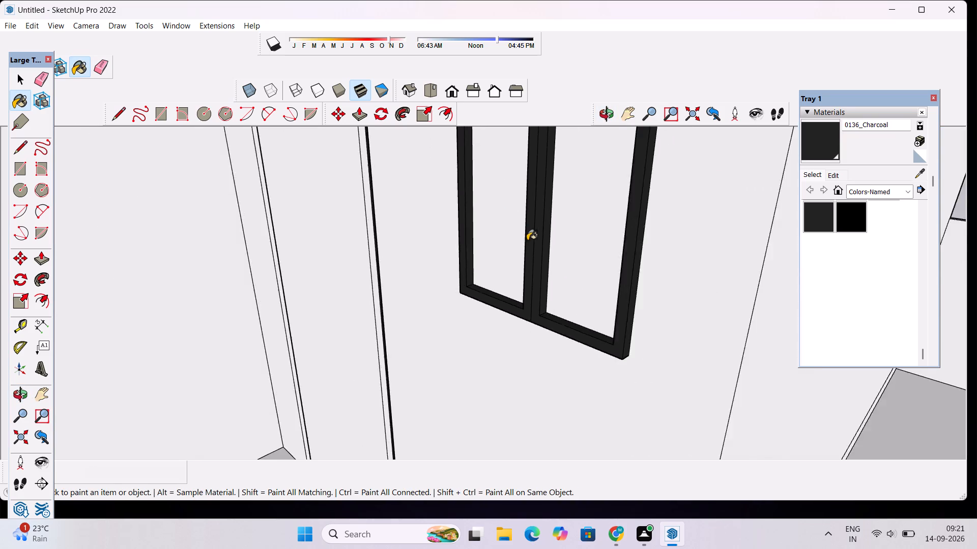
scroll(527, 240, down, 20)
scroll(527, 240, down, 9)
scroll(494, 262, up, 6)
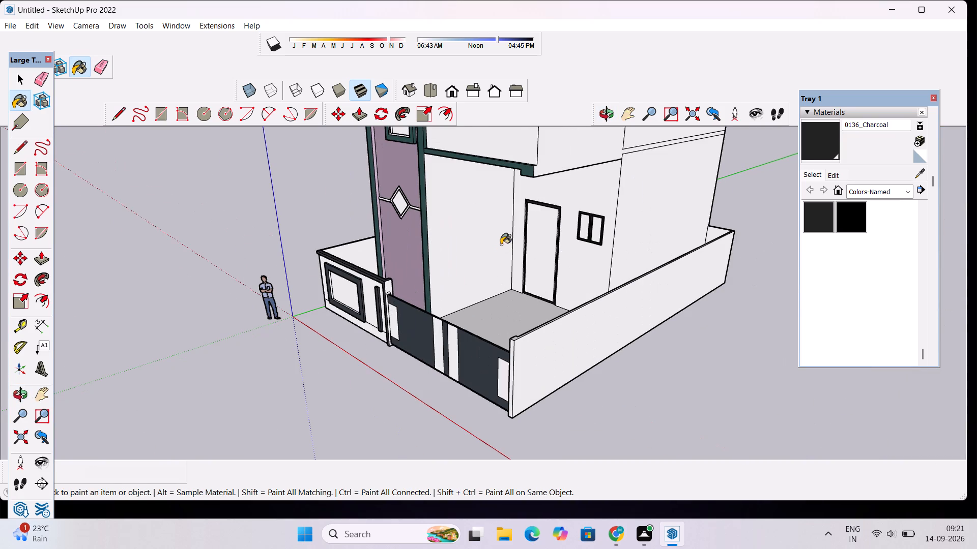
scroll(408, 251, down, 12)
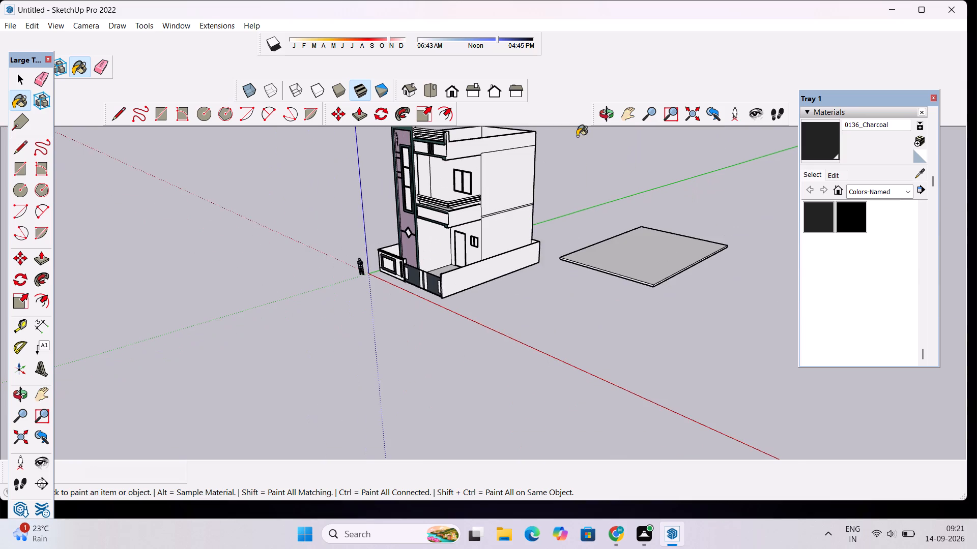
click(600, 118)
drag(389, 255, 602, 155)
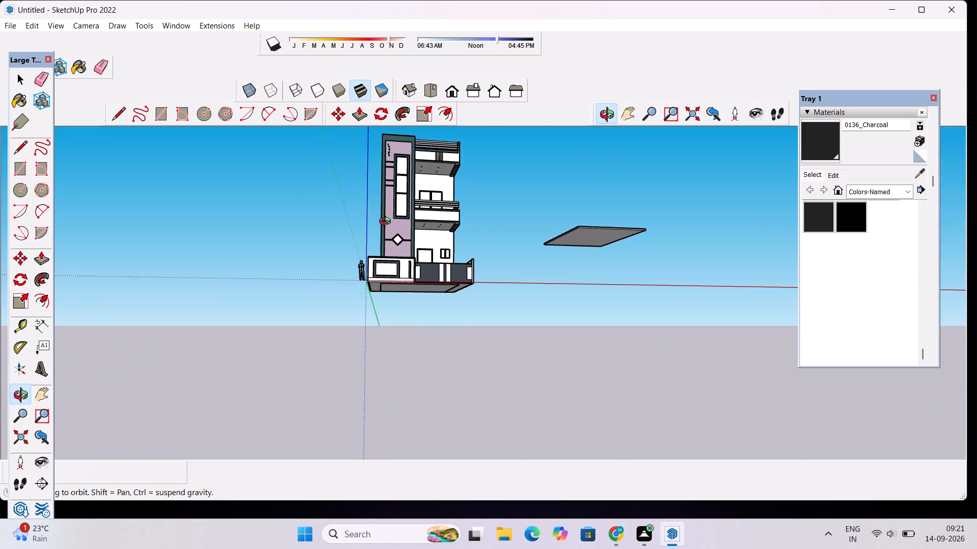
scroll(386, 221, up, 10)
drag(486, 269, 414, 307)
scroll(398, 287, down, 3)
shift+drag(393, 252, 452, 305)
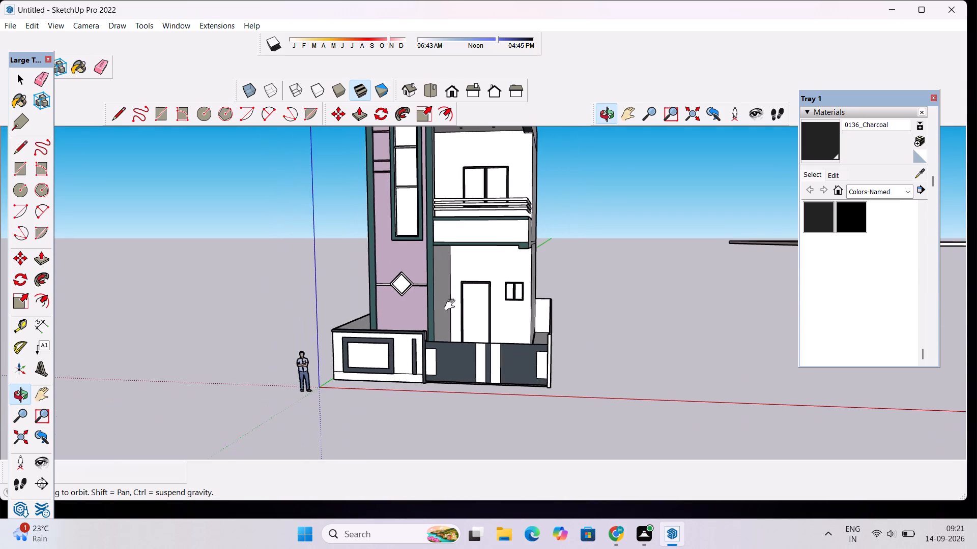
shift+drag(452, 305, 481, 339)
scroll(484, 371, up, 5)
scroll(837, 217, up, 4)
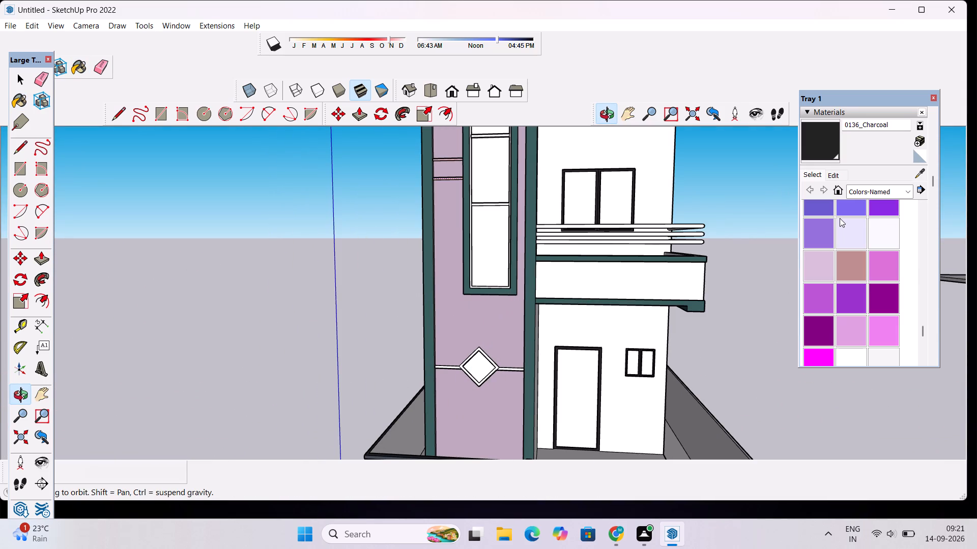
click(852, 327)
scroll(471, 358, up, 10)
click(475, 374)
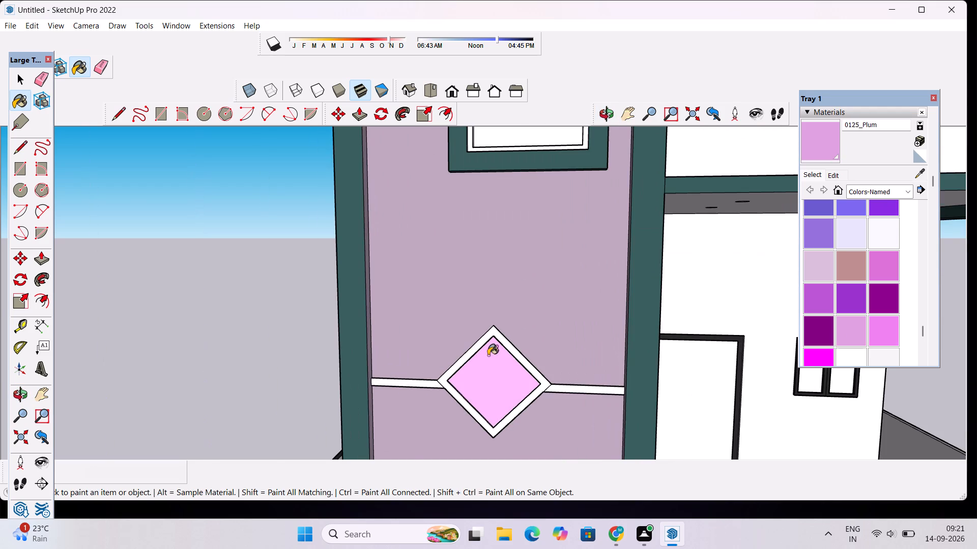
Paint the front face of the diamond's raised border with 0125_Plum.
scroll(488, 355, down, 5)
scroll(509, 357, up, 9)
scroll(387, 396, down, 5)
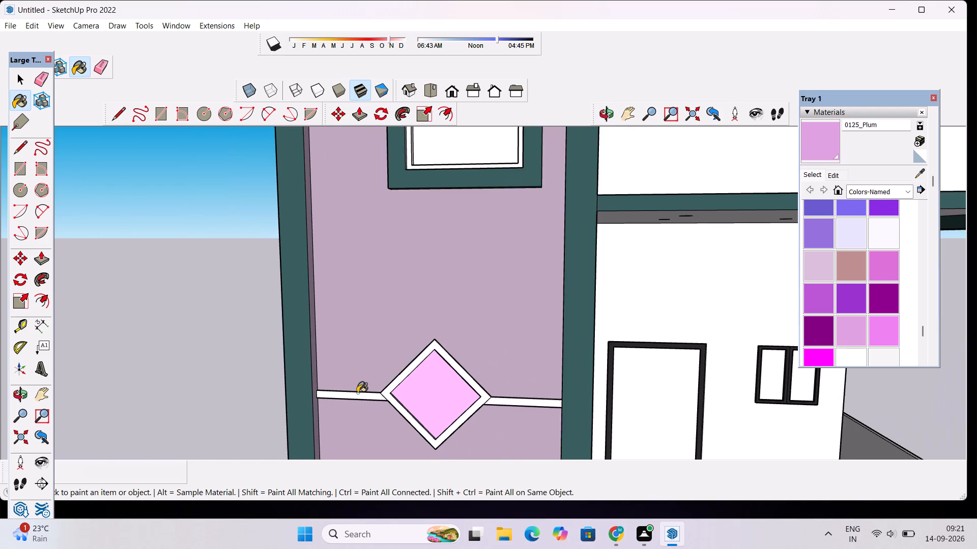
scroll(355, 393, up, 11)
click(434, 373)
scroll(498, 325, down, 9)
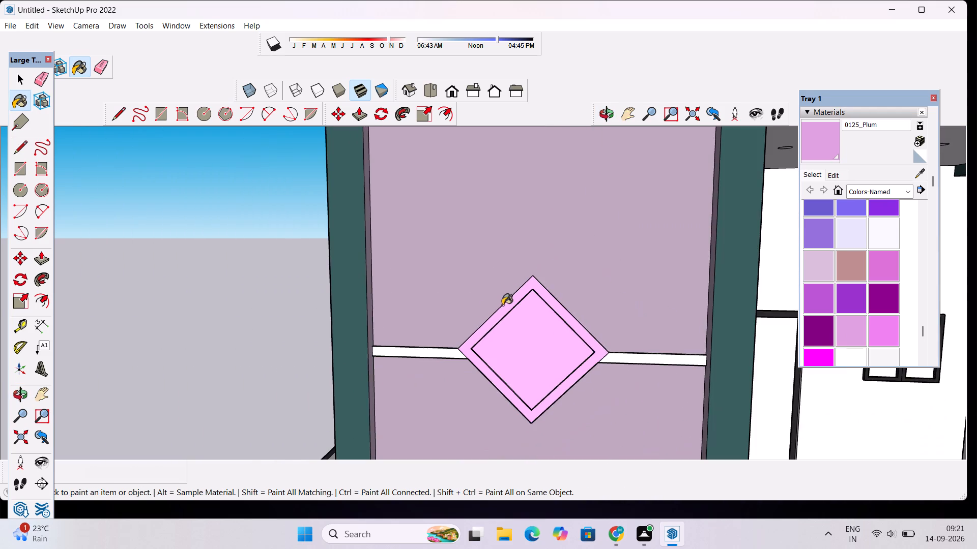
Paint the upper and lower outer edge faces on the door side of the diamond border with 0125_Plum.
scroll(589, 368, down, 9)
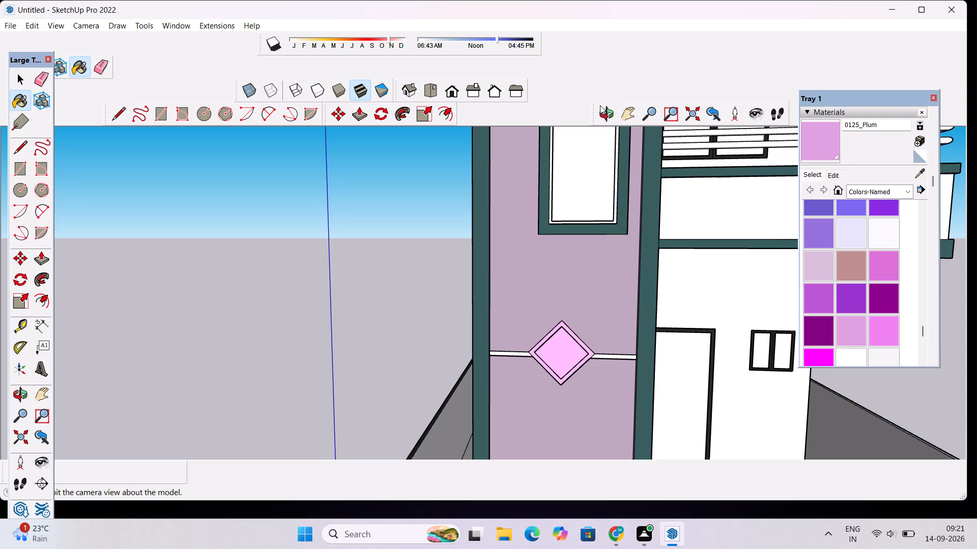
click(601, 109)
drag(624, 241, 465, 289)
scroll(462, 325, down, 6)
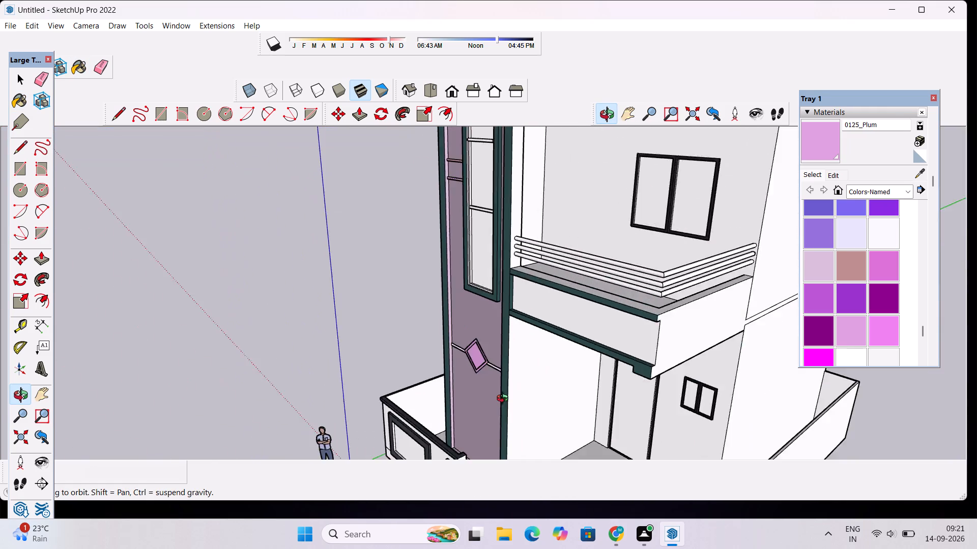
scroll(506, 403, up, 12)
click(828, 144)
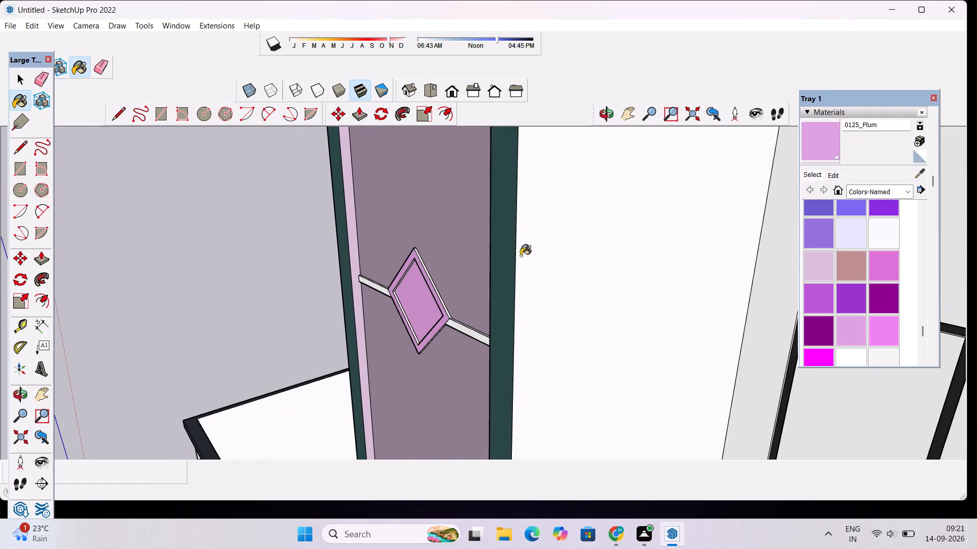
scroll(415, 288, up, 12)
scroll(388, 231, up, 8)
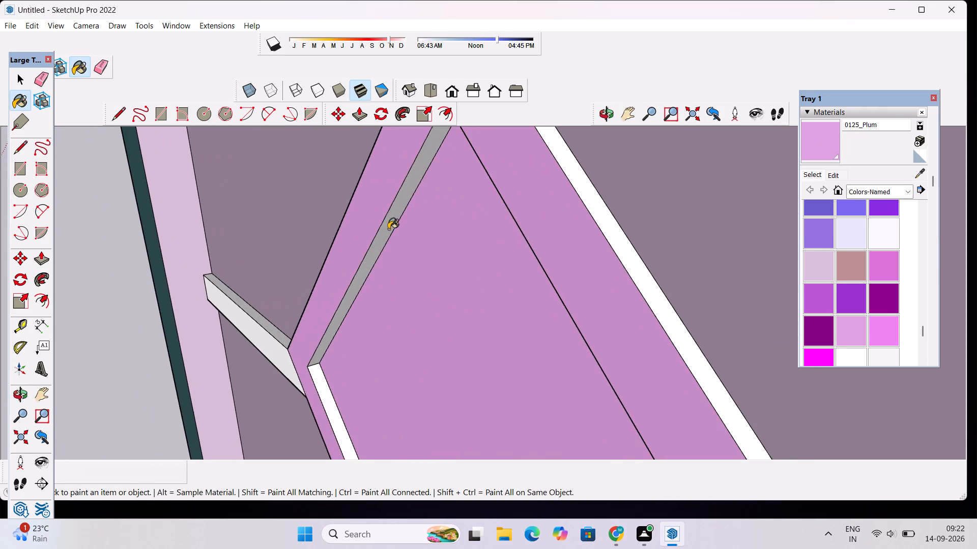
scroll(453, 218, down, 5)
click(515, 196)
scroll(510, 186, down, 5)
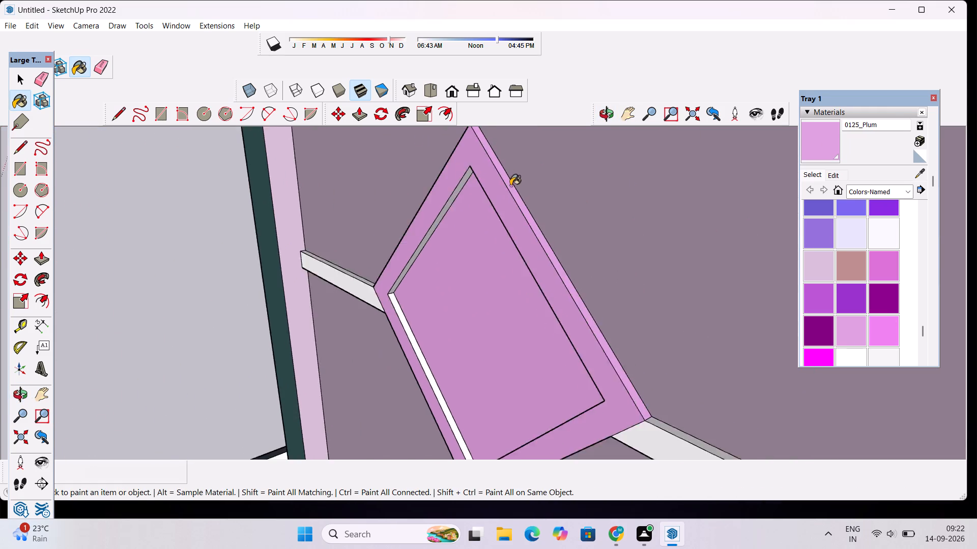
scroll(510, 186, down, 10)
scroll(539, 323, up, 13)
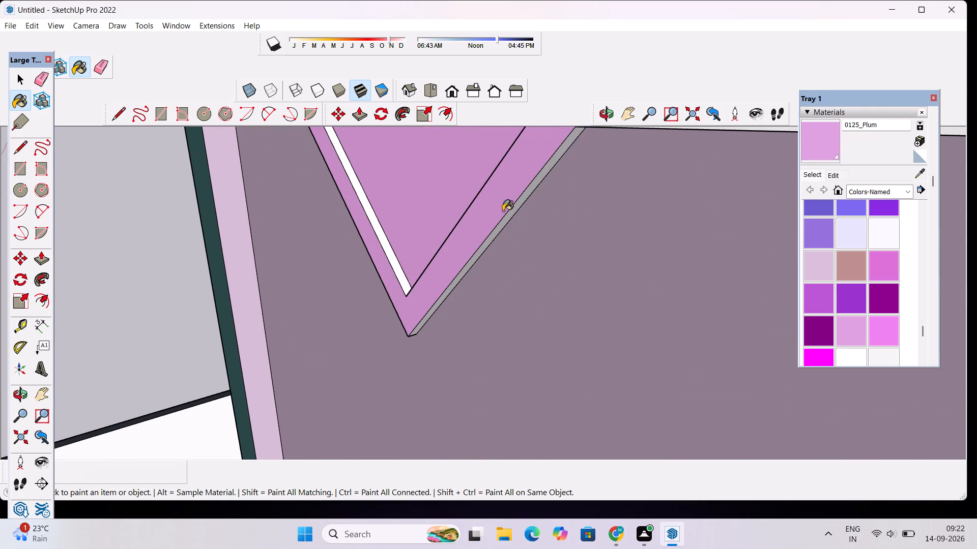
click(503, 211)
Paint the upper outer edge face of the diamond border on the side away from the door with 0125_Plum.
scroll(525, 230, down, 7)
click(594, 121)
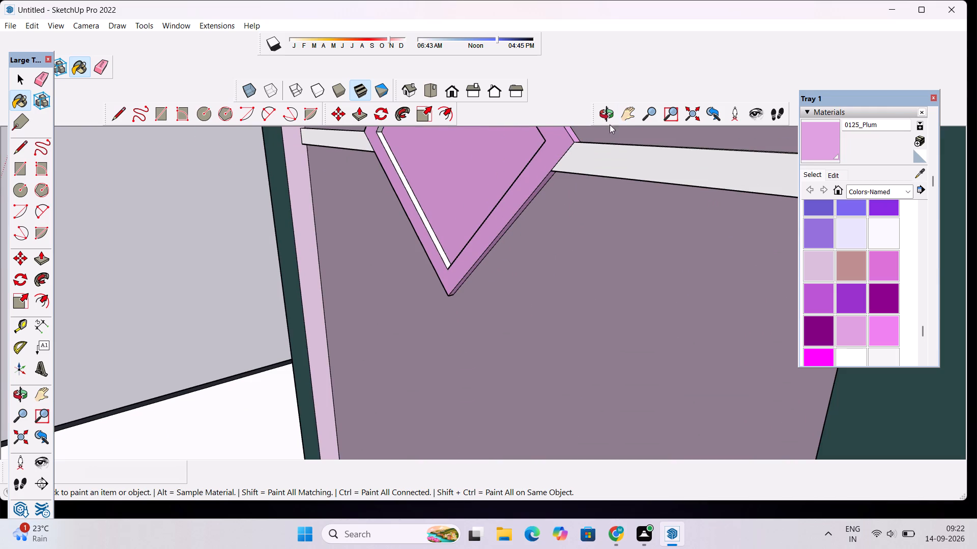
click(608, 113)
drag(466, 207, 738, 324)
scroll(558, 246, down, 6)
drag(465, 224, 495, 232)
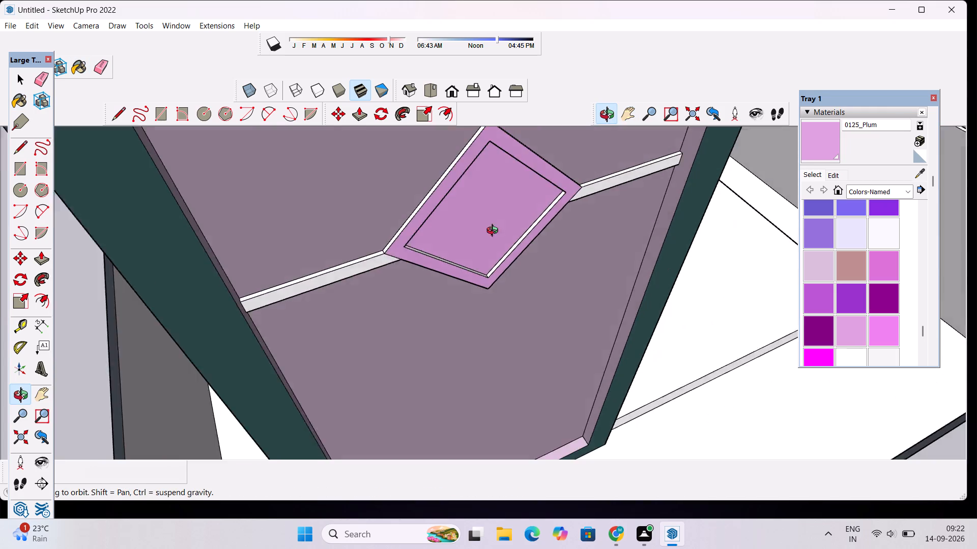
drag(495, 232, 519, 233)
click(819, 142)
scroll(453, 160, up, 8)
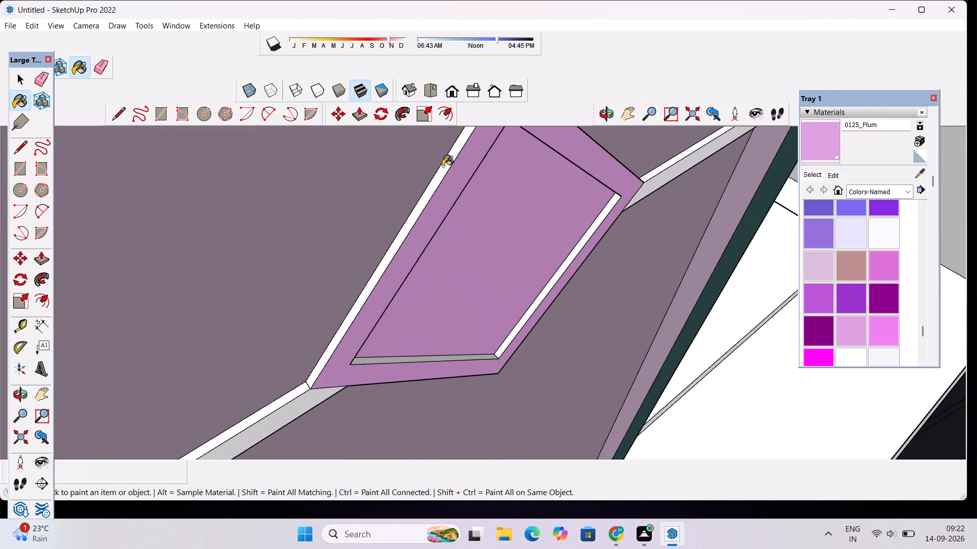
click(443, 166)
Paint the lower outer edge face of the diamond border on the side away from the door with 0125_Plum.
scroll(443, 166, down, 6)
click(611, 111)
drag(540, 273, 532, 205)
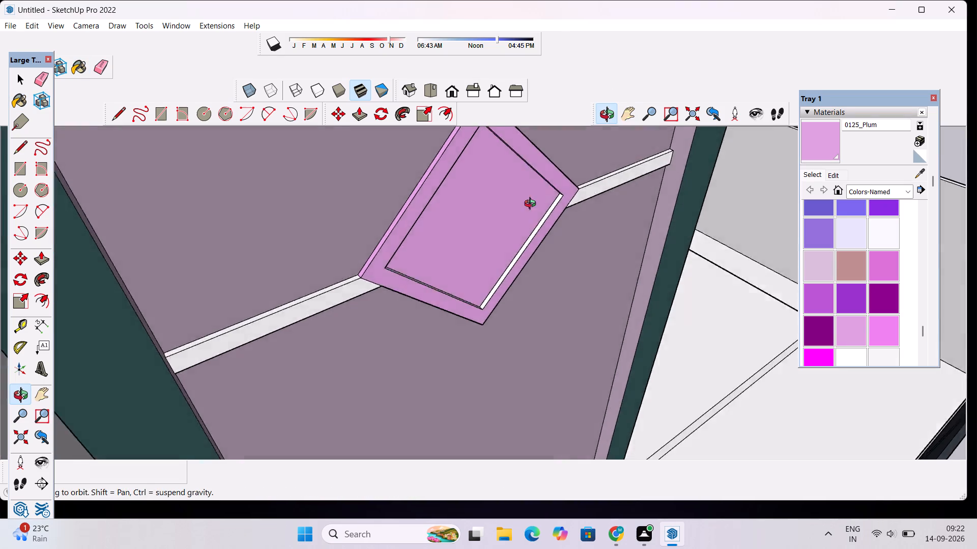
drag(532, 205, 565, 84)
scroll(401, 274, up, 5)
drag(411, 261, 431, 235)
click(815, 146)
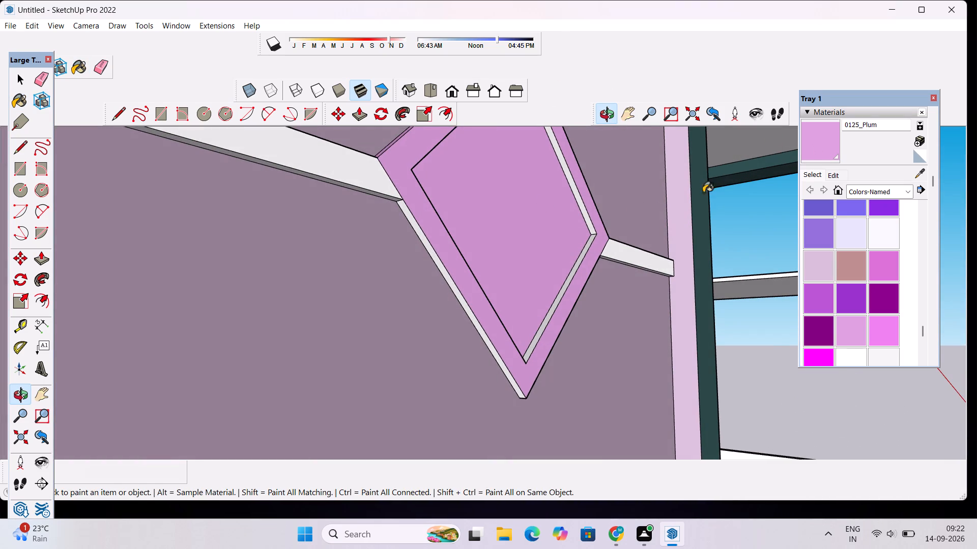
scroll(441, 254, up, 5)
click(411, 227)
Paint the front faces of the two horizontal strips beside the diamond with 0136_Charcoal.
scroll(411, 227, down, 17)
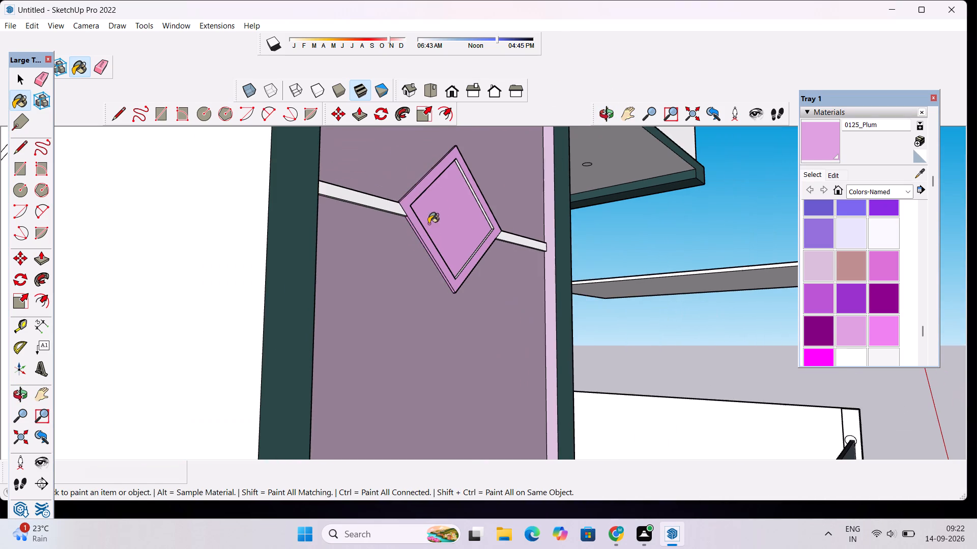
scroll(905, 303, down, 2)
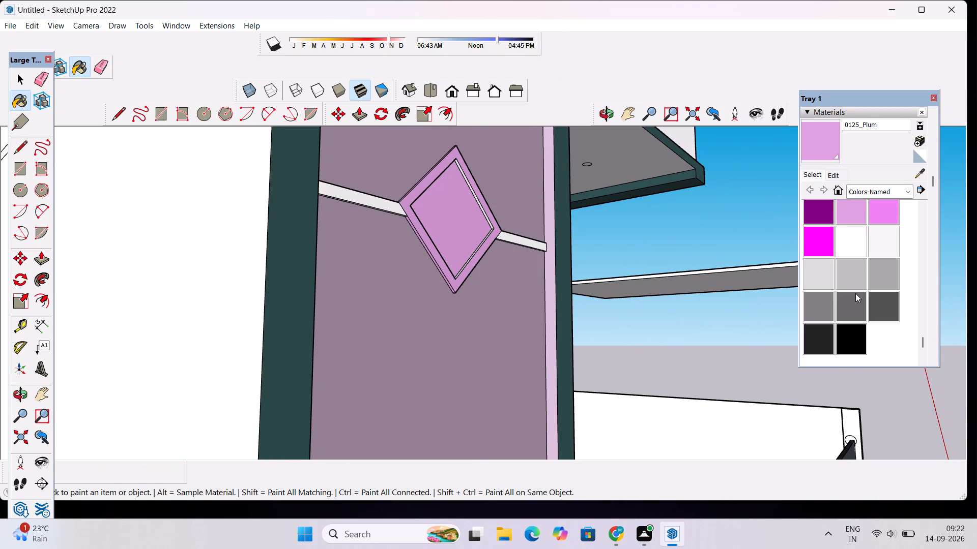
click(827, 330)
click(342, 196)
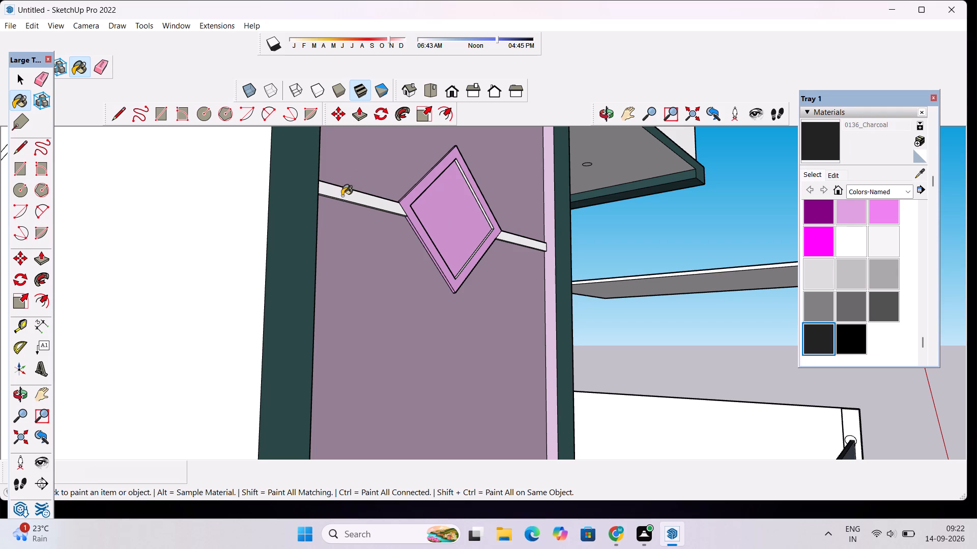
scroll(490, 229, up, 5)
click(528, 241)
scroll(530, 259, up, 11)
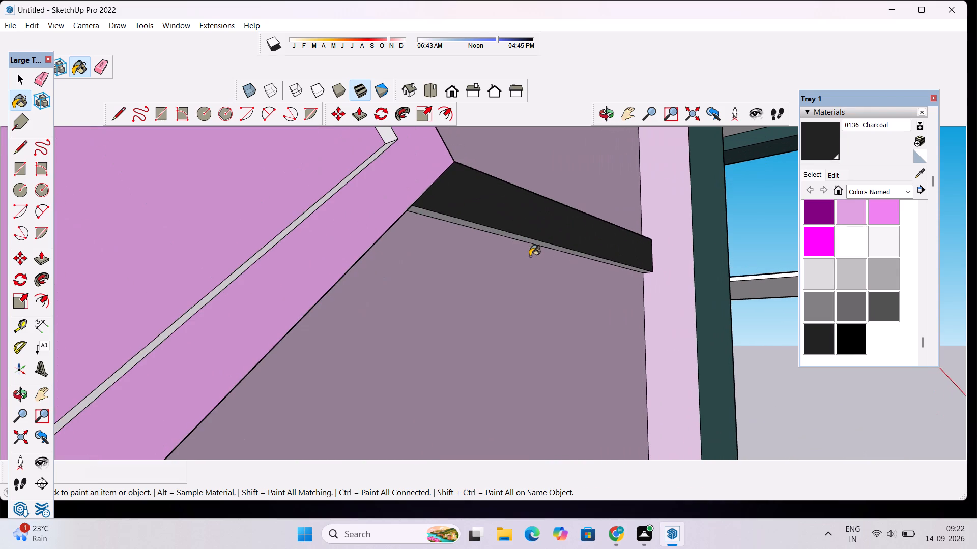
Paint the lower door-side inner edge of the diamond border and the undersides of the horizontal strips with 0136_Charcoal.
click(321, 203)
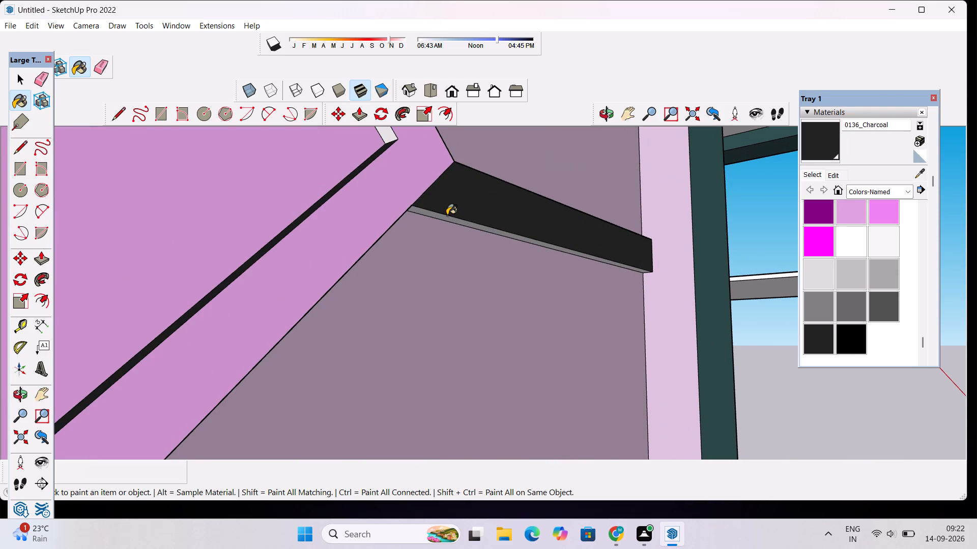
click(449, 216)
click(450, 222)
scroll(450, 220, down, 5)
scroll(466, 241, up, 9)
click(472, 200)
Paint the upper door-side inner edge of the diamond border with 0136_Charcoal.
scroll(476, 195, down, 10)
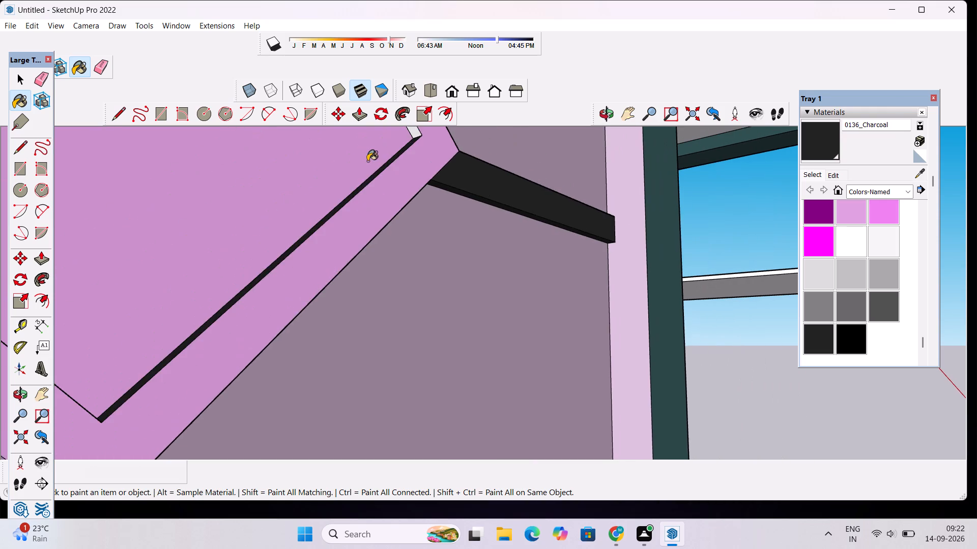
scroll(366, 160, down, 18)
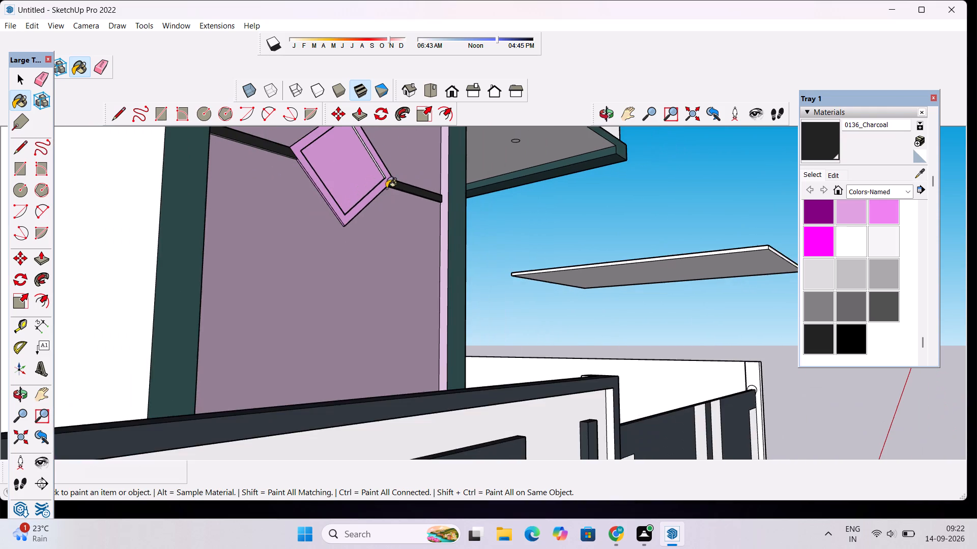
scroll(388, 134, up, 8)
scroll(357, 209, up, 11)
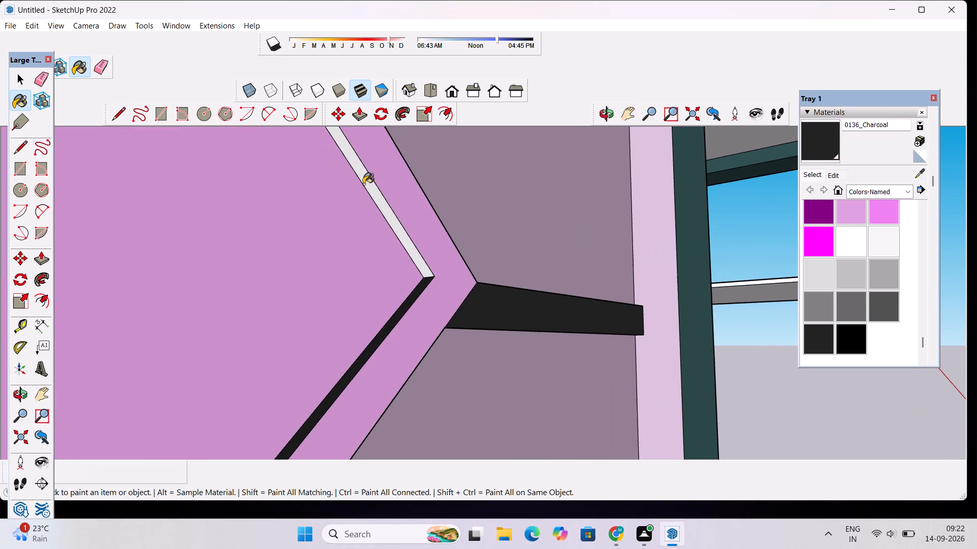
click(363, 184)
click(374, 191)
Paint the upper and lower inner edges of the diamond border on the side away from the door with 0136_Charcoal.
scroll(374, 191, down, 12)
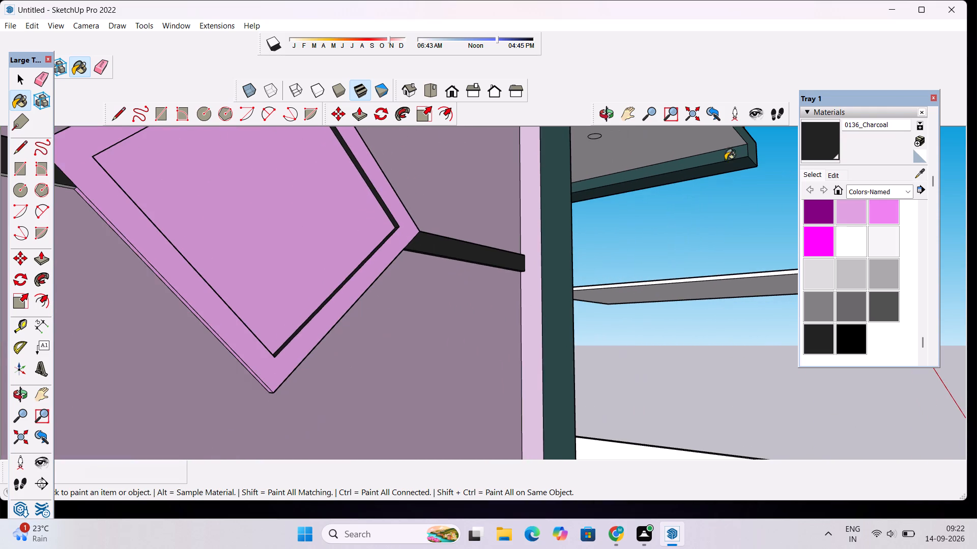
click(602, 119)
drag(633, 213, 313, 197)
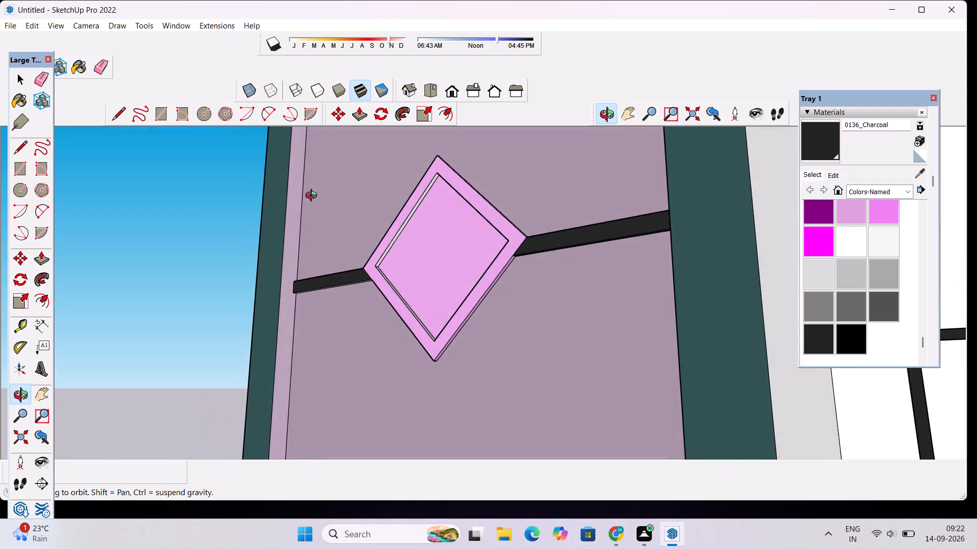
drag(313, 197, 231, 212)
click(818, 343)
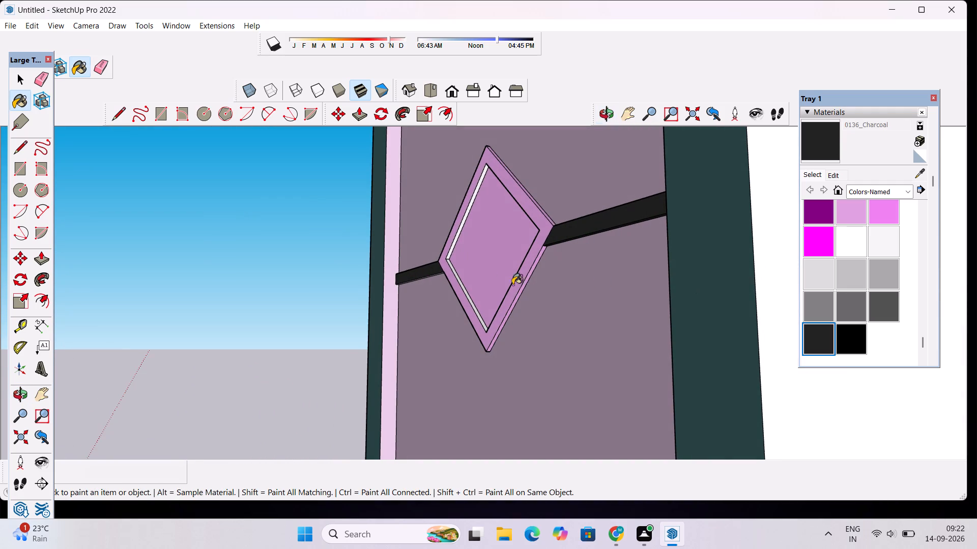
scroll(453, 255, up, 16)
click(450, 225)
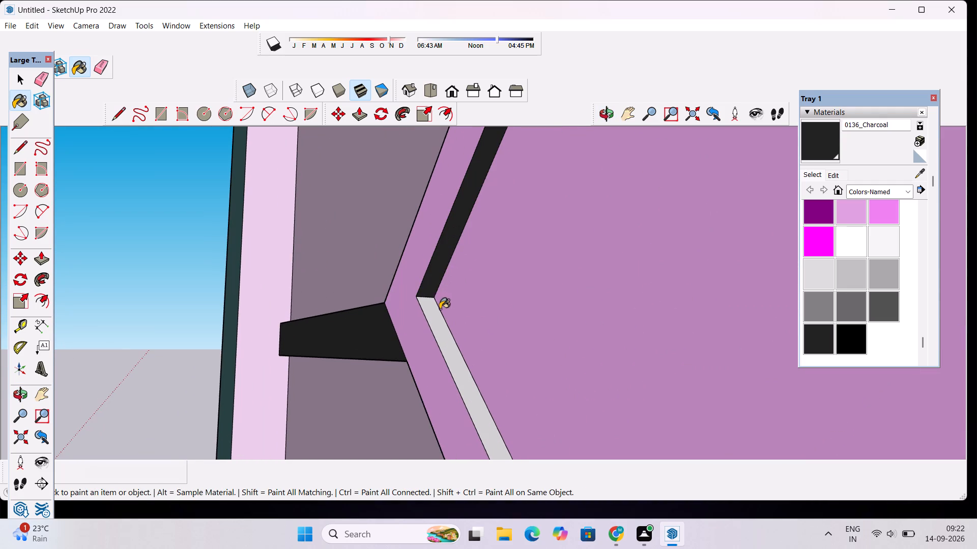
click(437, 325)
scroll(469, 215, down, 20)
scroll(469, 215, down, 6)
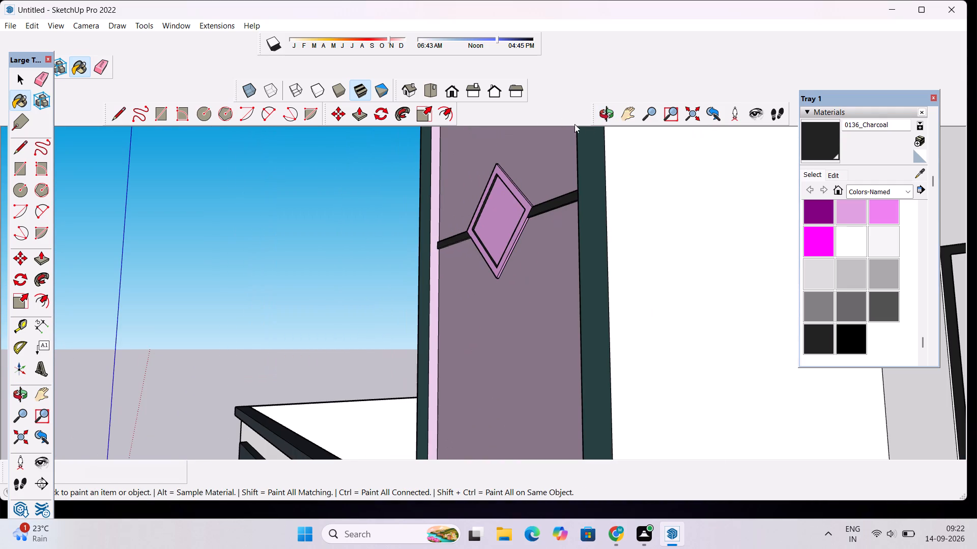
click(607, 118)
drag(516, 242, 632, 285)
scroll(628, 294, down, 12)
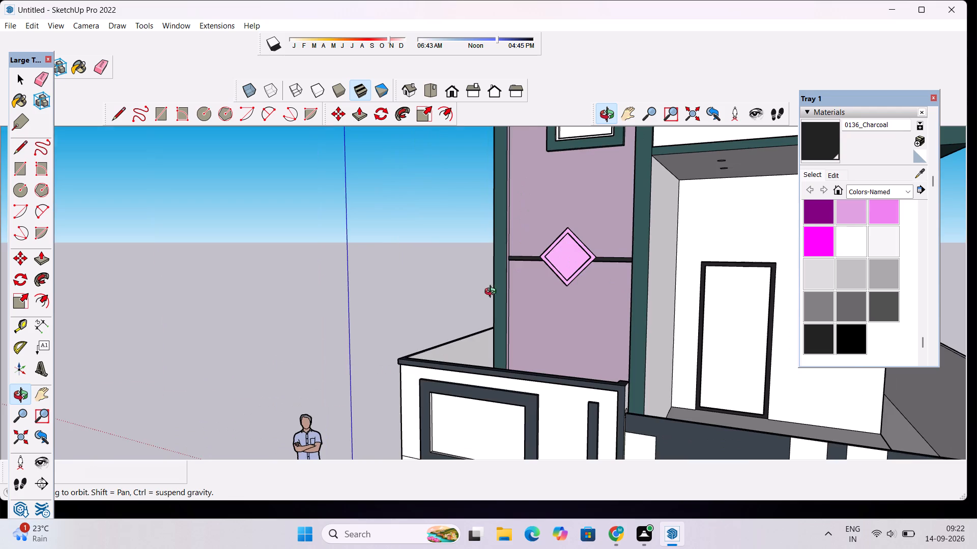
Paint the outer face, front end and top edge of the side boundary wall beside the gate with 0134_DimGray.
drag(502, 297, 622, 345)
scroll(627, 296, down, 5)
drag(692, 364, 653, 342)
scroll(636, 311, down, 5)
drag(645, 261, 499, 261)
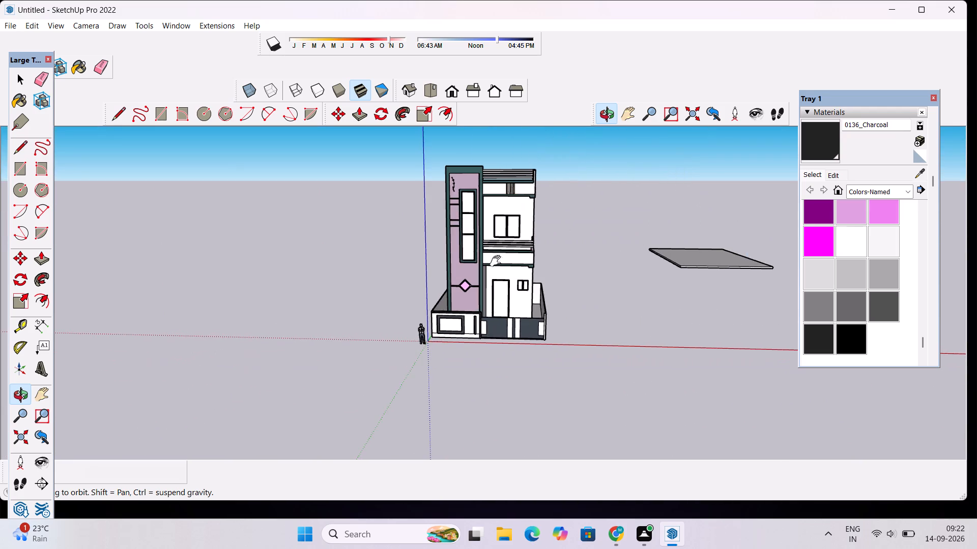
scroll(528, 314, up, 8)
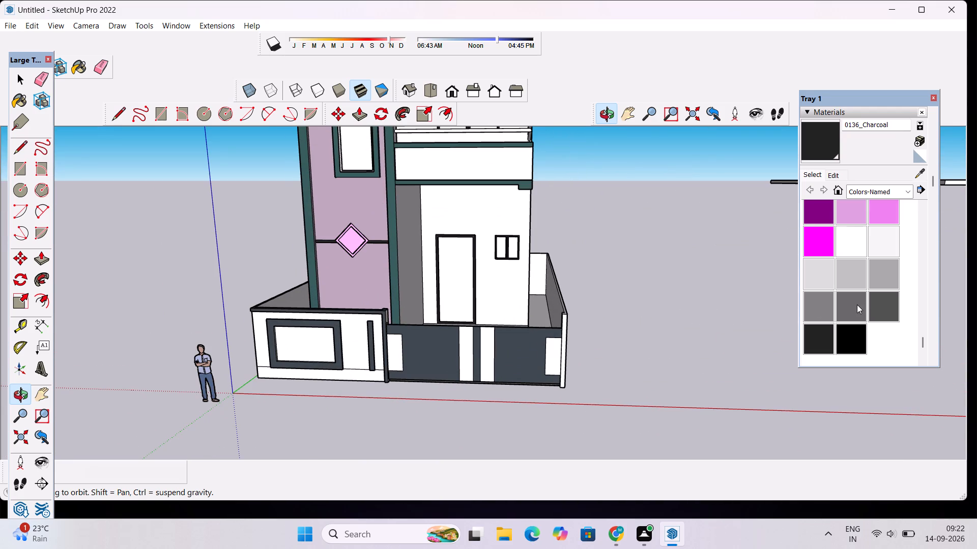
click(856, 305)
scroll(607, 357, up, 11)
click(420, 295)
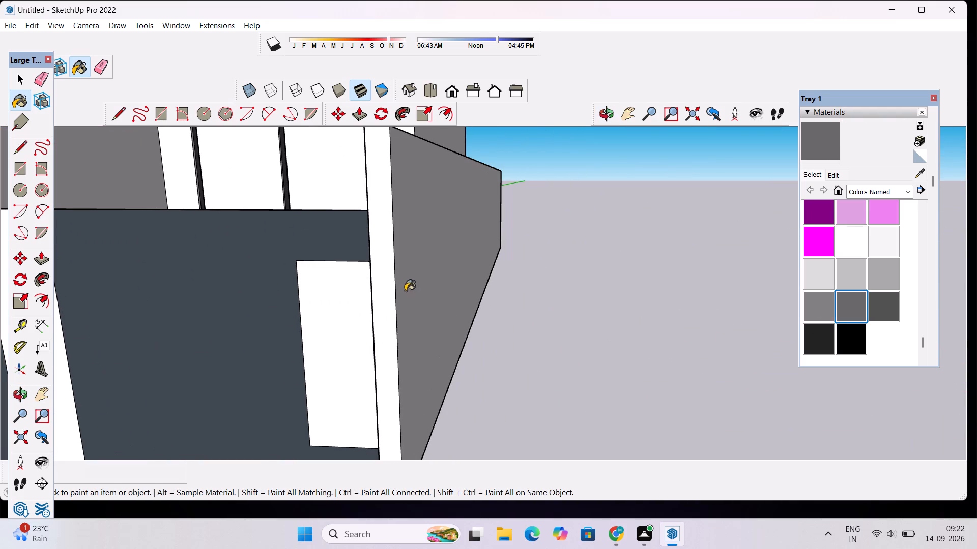
click(381, 275)
scroll(396, 290, down, 13)
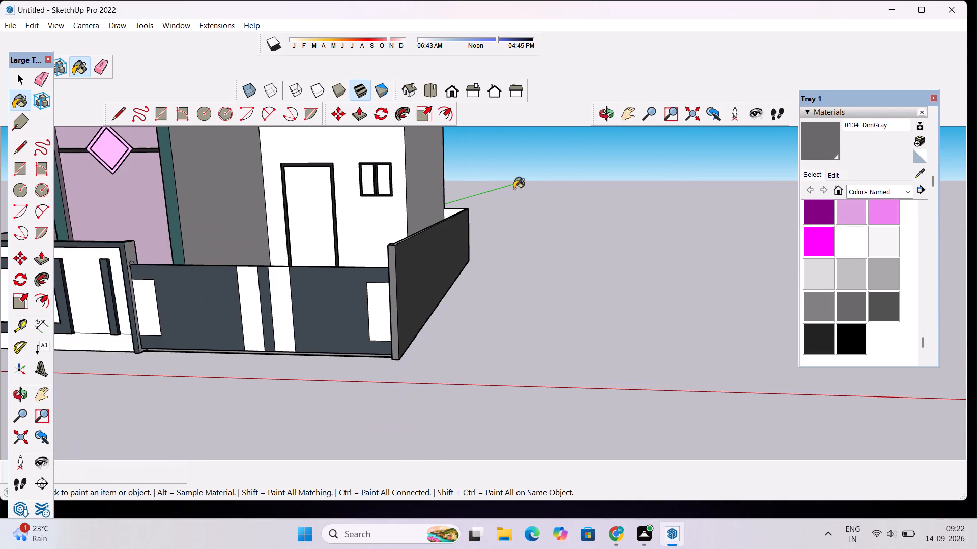
scroll(472, 217, down, 5)
scroll(456, 213, up, 13)
click(456, 212)
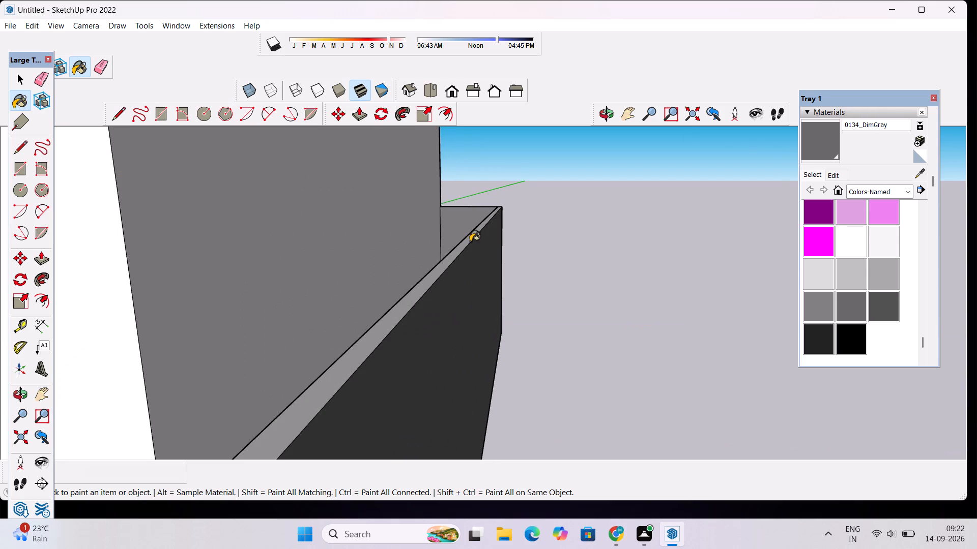
click(470, 237)
scroll(471, 235, down, 12)
scroll(510, 220, up, 1)
scroll(518, 215, down, 11)
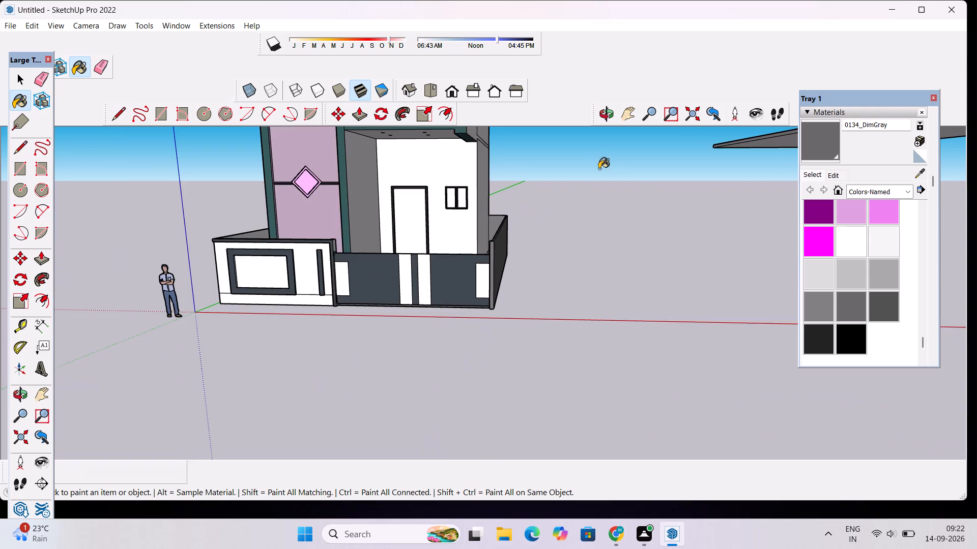
Paint the ground-floor front wall around the door and the upper-floor front wall around the window with 0132_LightGray.
click(877, 278)
click(435, 178)
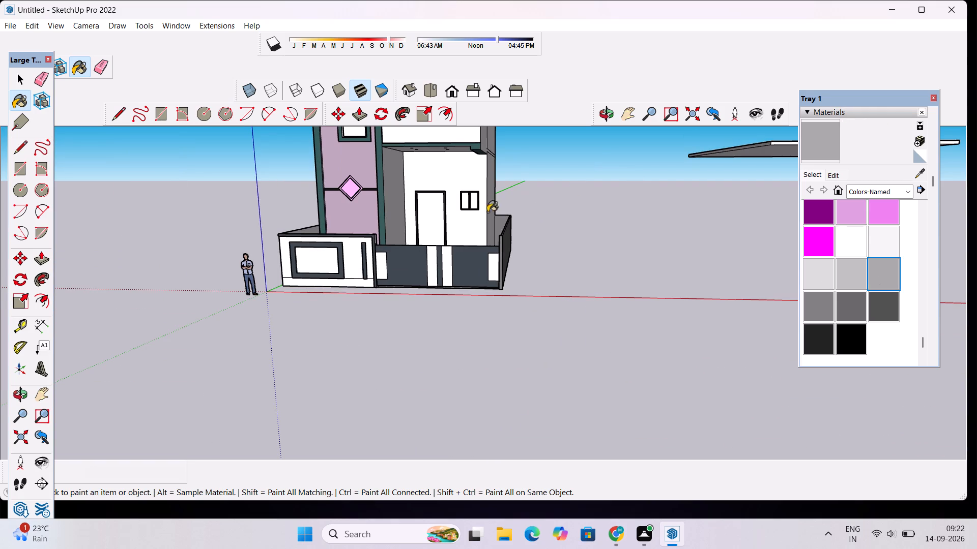
scroll(496, 223, down, 10)
scroll(453, 168, up, 17)
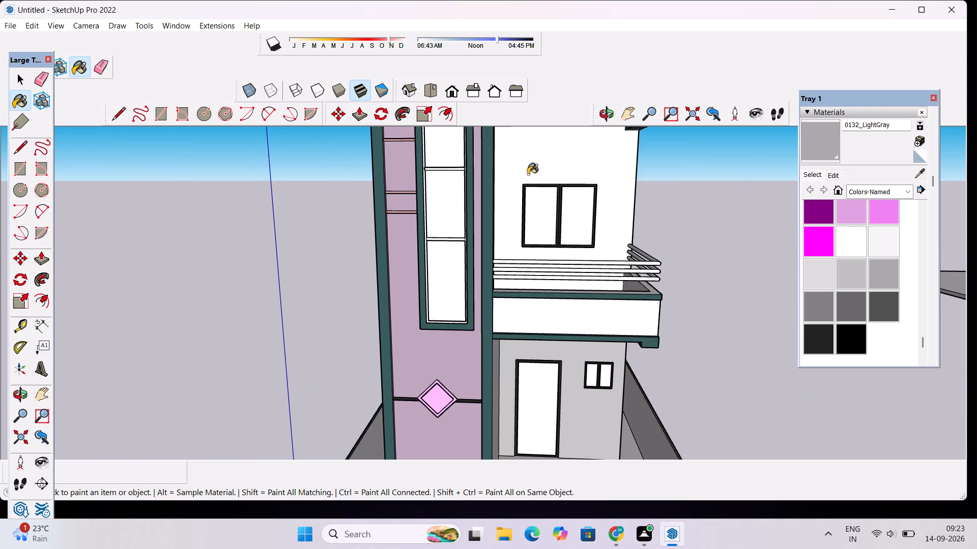
click(528, 164)
scroll(538, 206, down, 10)
scroll(535, 165, up, 4)
Paint the top band's front panels beside and between the vertical tan strips with 0132_LightGray.
click(535, 171)
scroll(643, 170, up, 4)
click(561, 174)
scroll(582, 170, up, 5)
scroll(476, 179, up, 11)
click(475, 179)
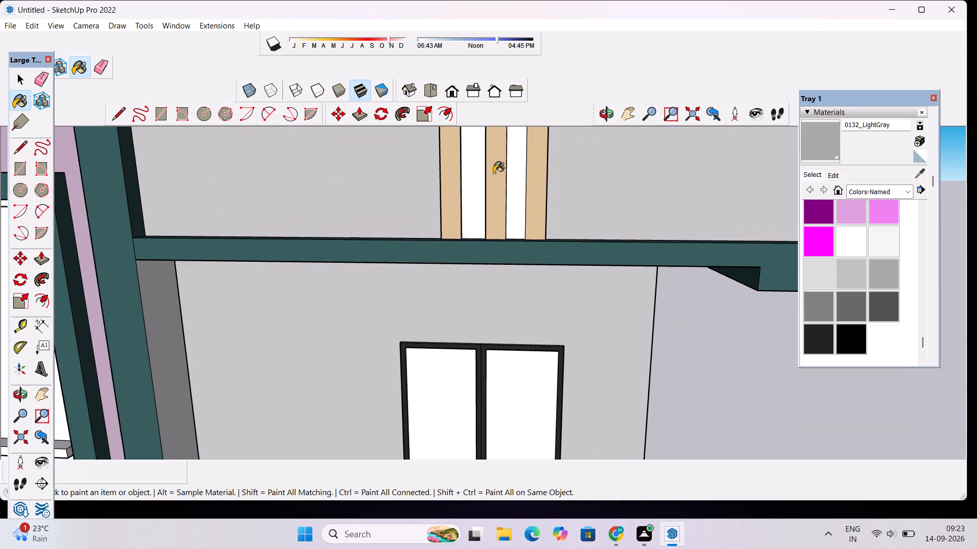
click(510, 168)
Paint the house's side wall on the balcony side, from the top band down to the ground floor, with 0132_LightGray.
click(601, 118)
drag(659, 222, 523, 228)
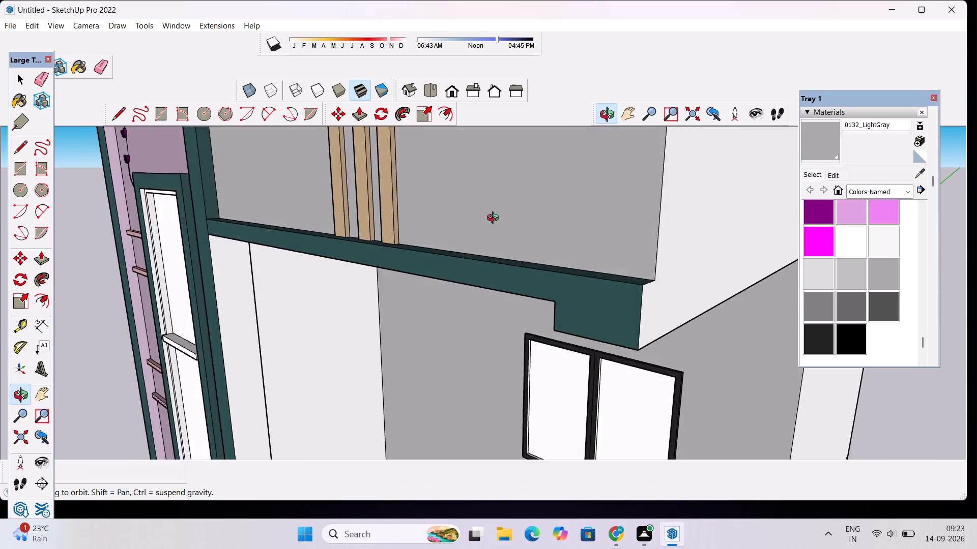
scroll(491, 221, down, 11)
scroll(700, 247, down, 4)
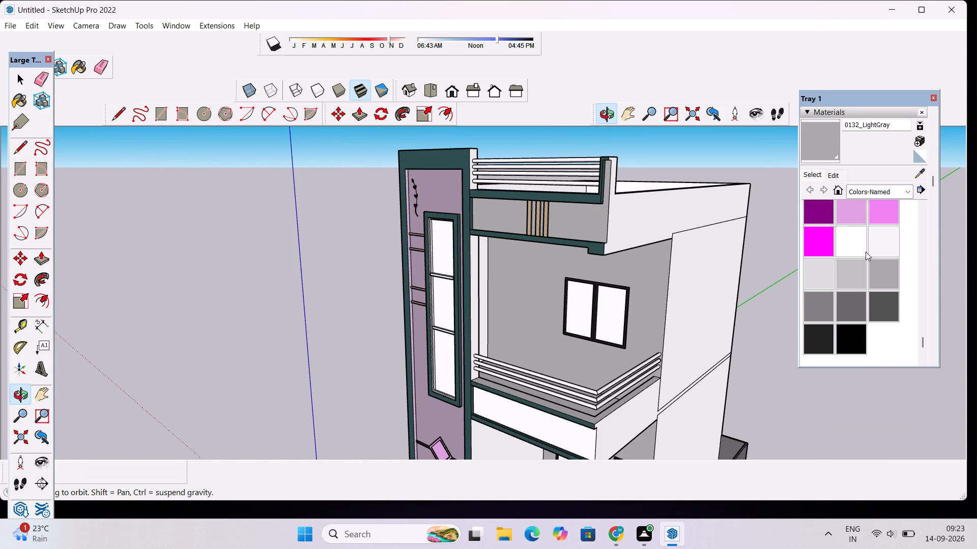
click(817, 143)
click(665, 219)
click(703, 260)
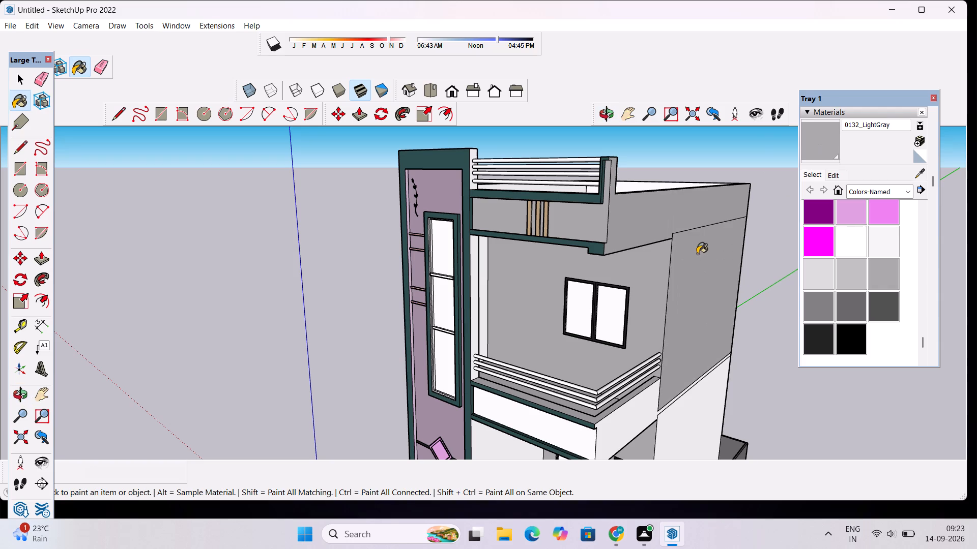
scroll(694, 249, down, 6)
scroll(694, 368, up, 4)
click(694, 368)
Paint the side and front faces of the balcony parapet and the narrow wall strip beside the tower with 0132_LightGray.
click(612, 339)
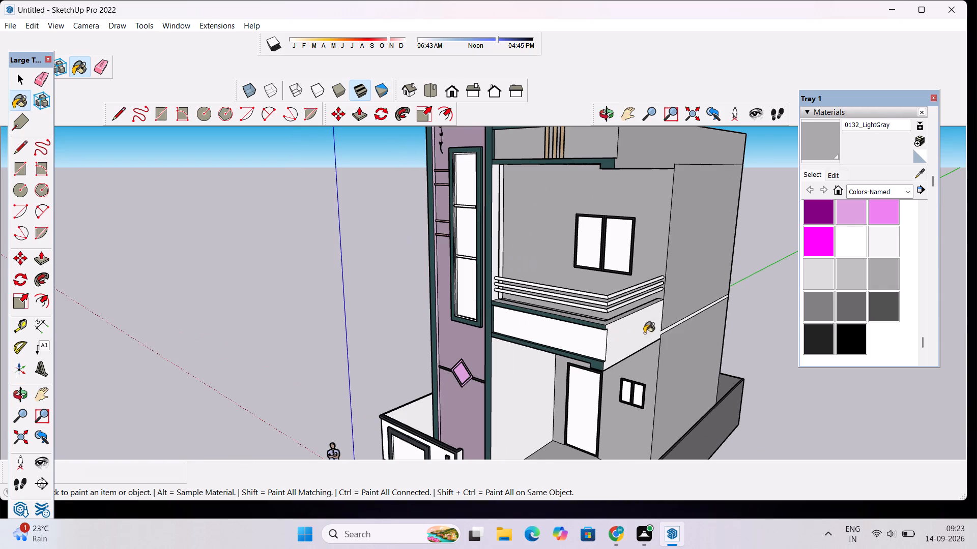
scroll(667, 328, up, 5)
click(516, 344)
scroll(509, 340, down, 5)
scroll(415, 216, up, 5)
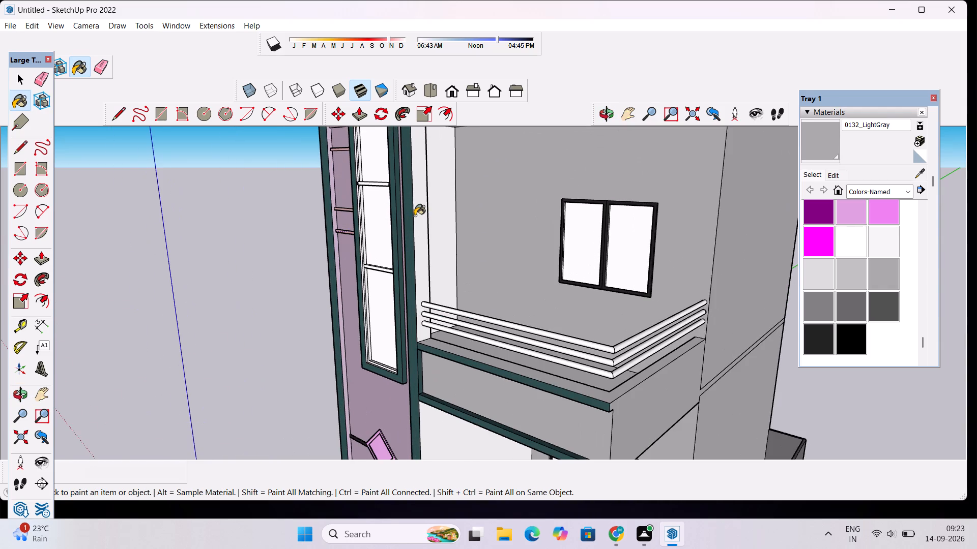
click(420, 211)
scroll(430, 223, down, 7)
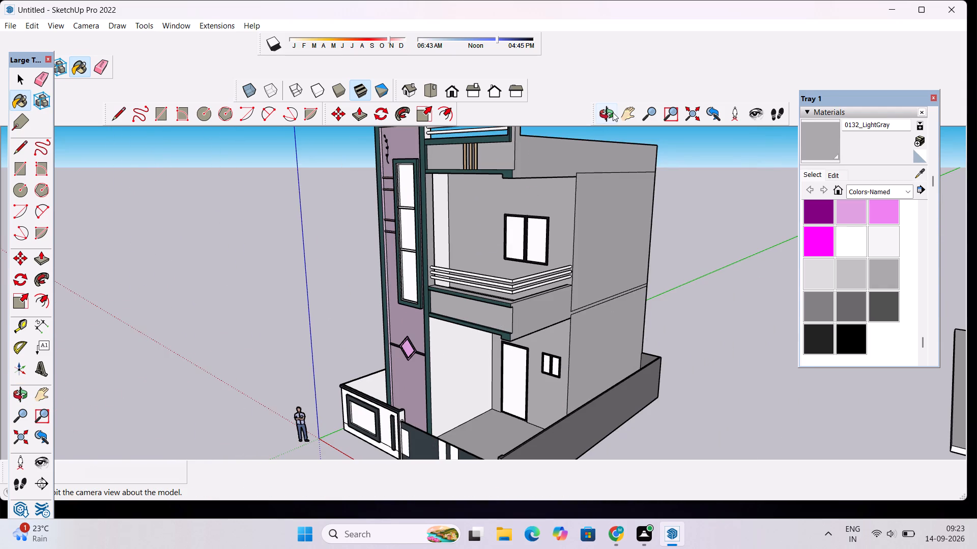
Examine the painted facade and boundary walls from the front and both sides.
click(608, 115)
drag(487, 247, 629, 163)
scroll(602, 189, down, 6)
drag(565, 246, 543, 333)
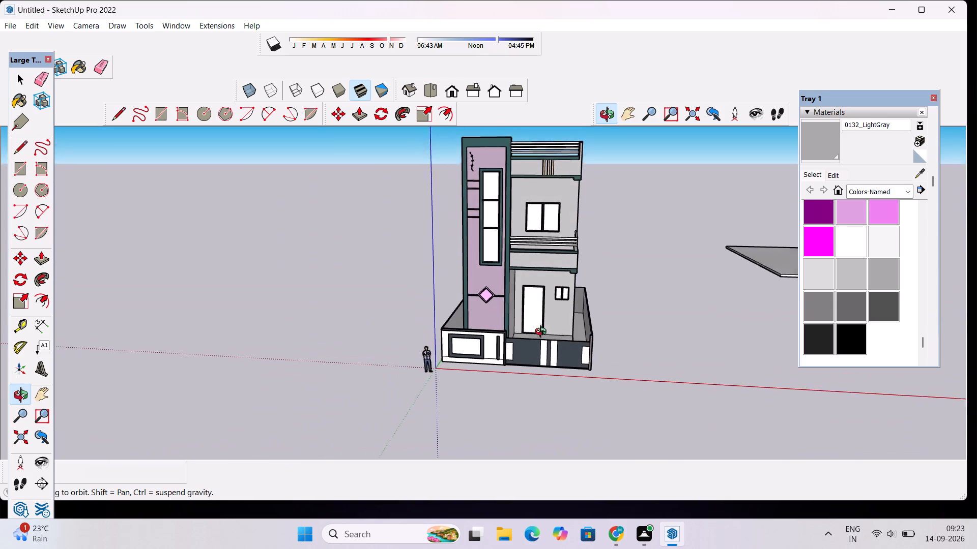
drag(543, 333, 540, 339)
scroll(555, 325, up, 3)
drag(503, 344, 588, 335)
scroll(590, 326, down, 5)
shift+drag(607, 328, 525, 320)
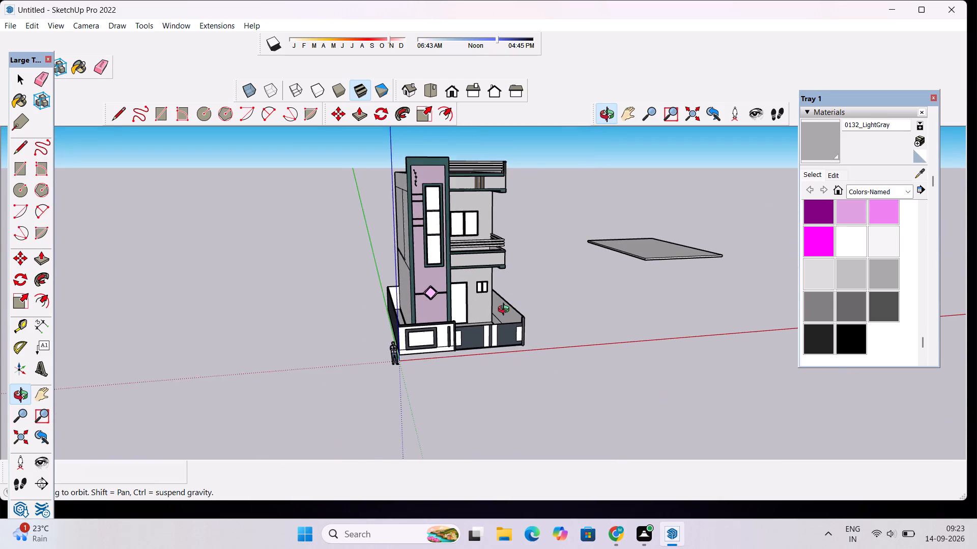
scroll(505, 310, down, 4)
drag(488, 348, 449, 347)
Paint the framed panel on the front boundary wall with Stone Flagstone Ashlar from the Brick, Cladding and Siding collection.
scroll(458, 338, up, 2)
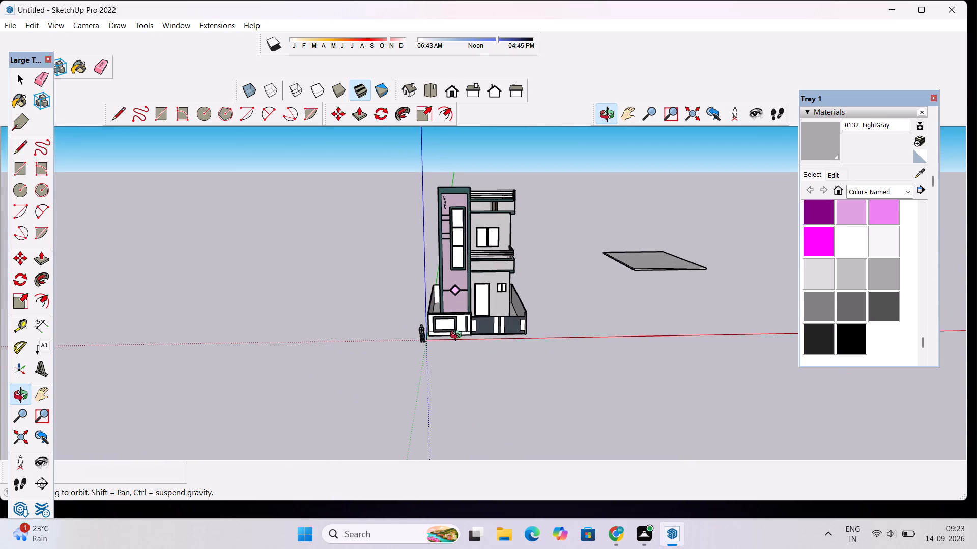
scroll(455, 314, up, 8)
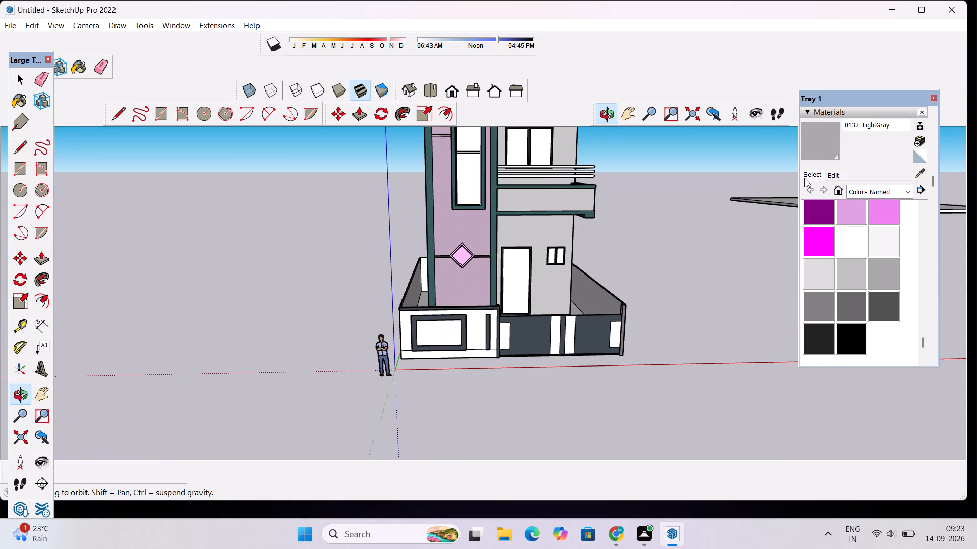
click(816, 176)
scroll(852, 249, up, 3)
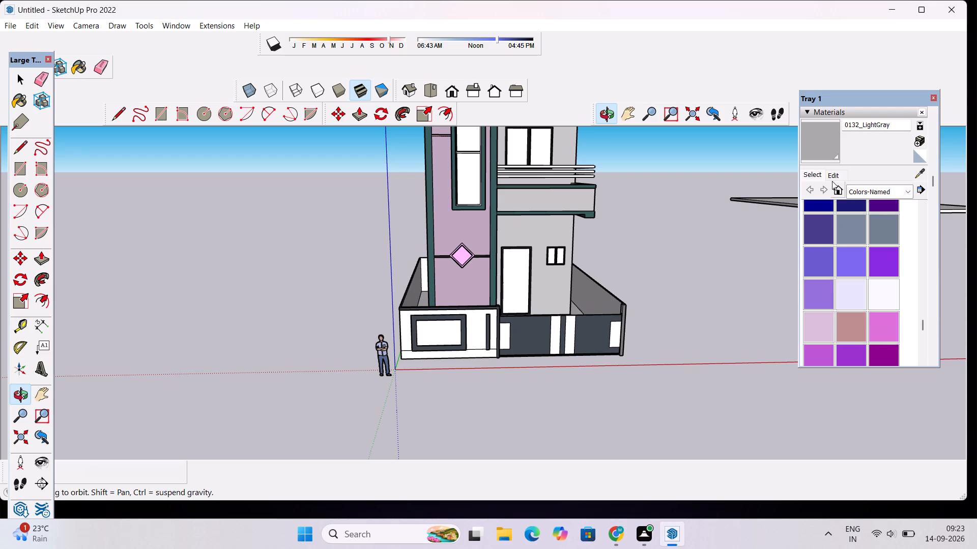
click(900, 188)
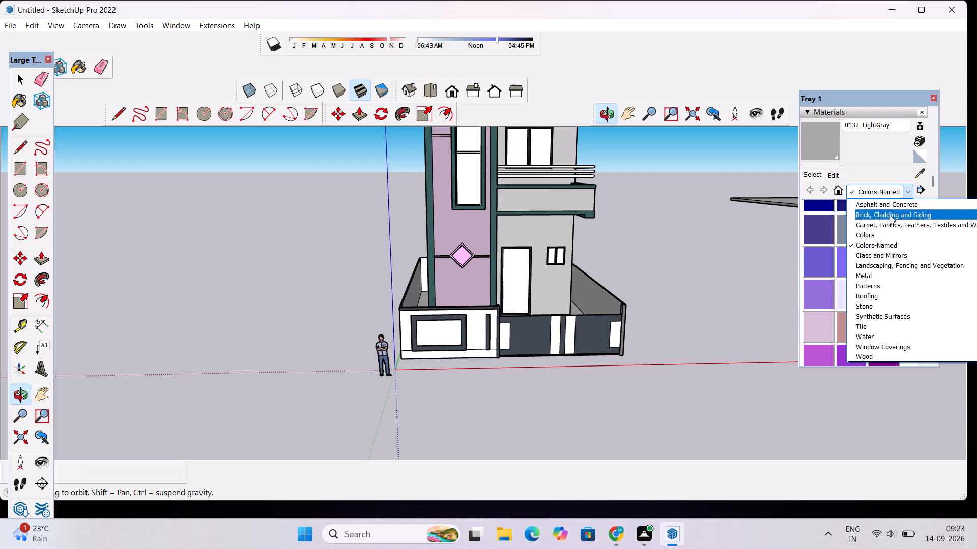
click(889, 215)
scroll(851, 280, down, 2)
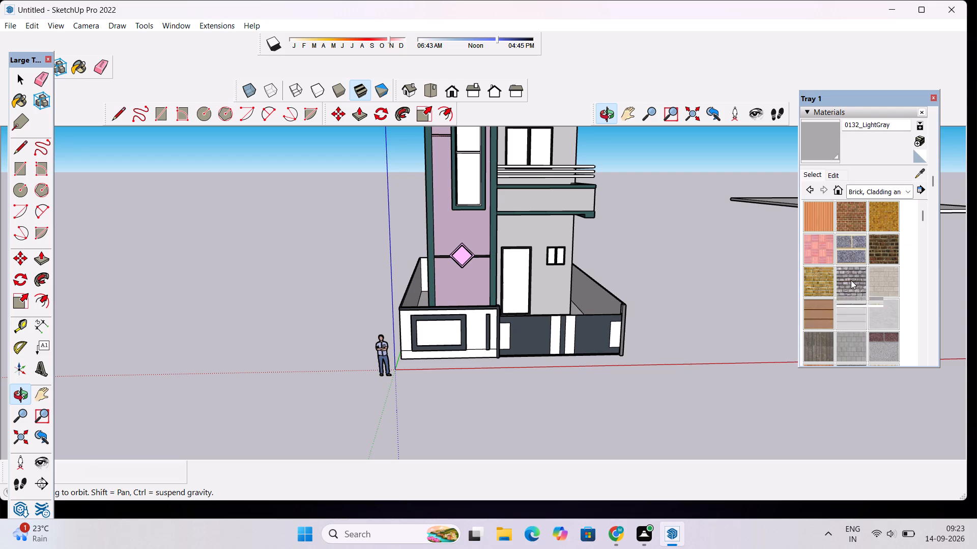
scroll(851, 280, down, 1)
click(850, 229)
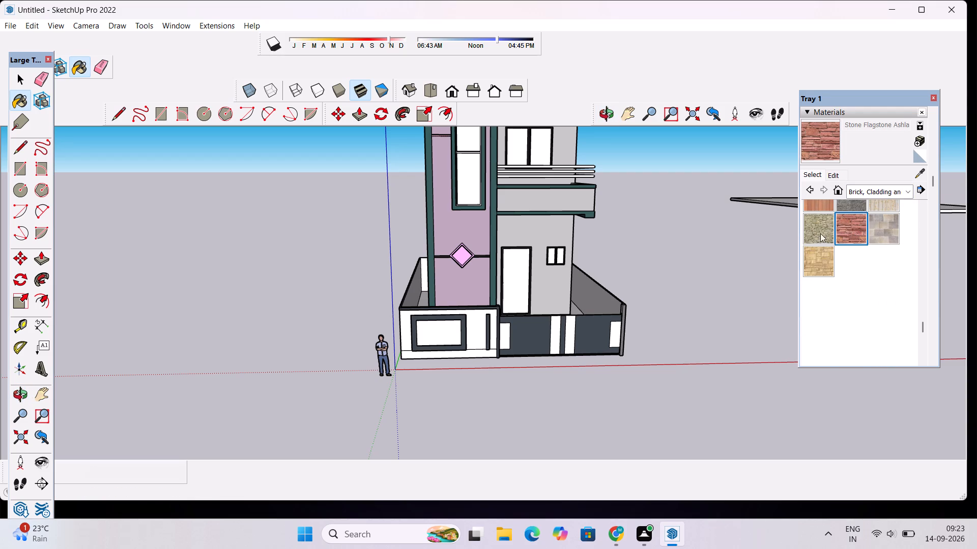
click(440, 333)
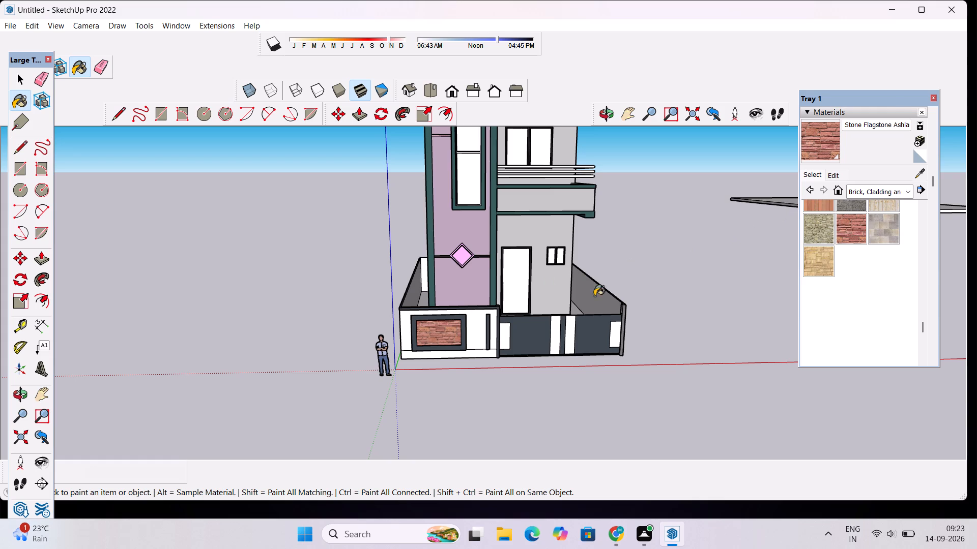
Adjust the brightness of the Stone Flagstone Ashlar material to a medium reddish-brown tone.
scroll(421, 367, up, 5)
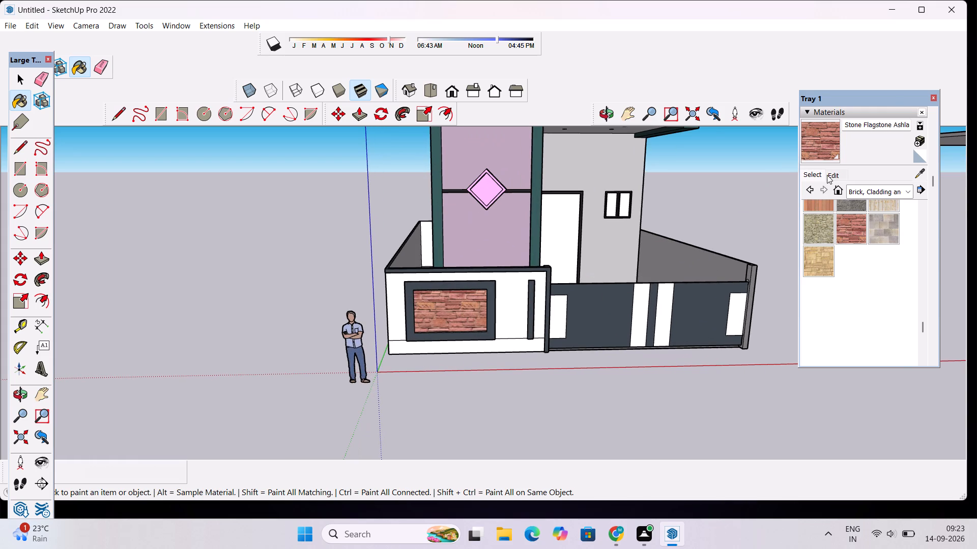
click(830, 175)
click(868, 235)
double_click(868, 239)
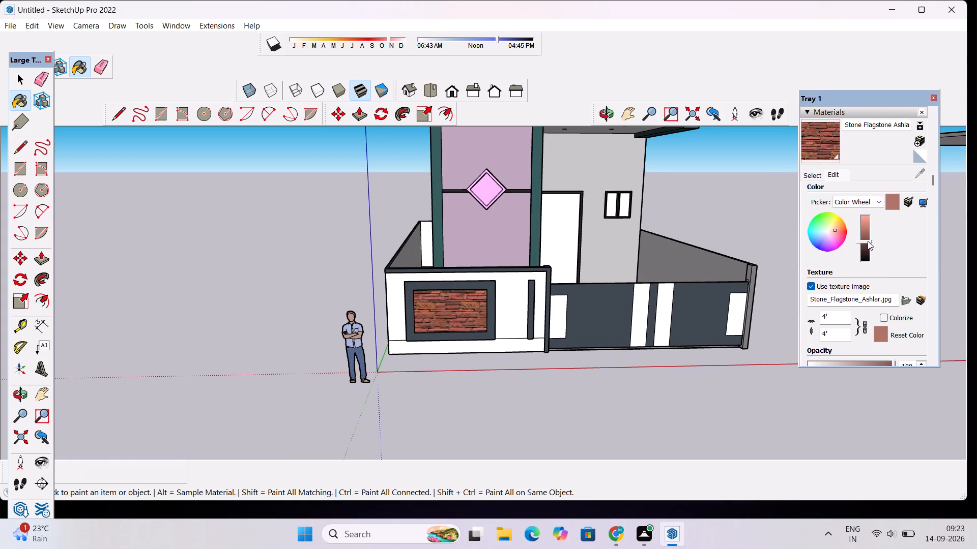
click(864, 229)
click(864, 222)
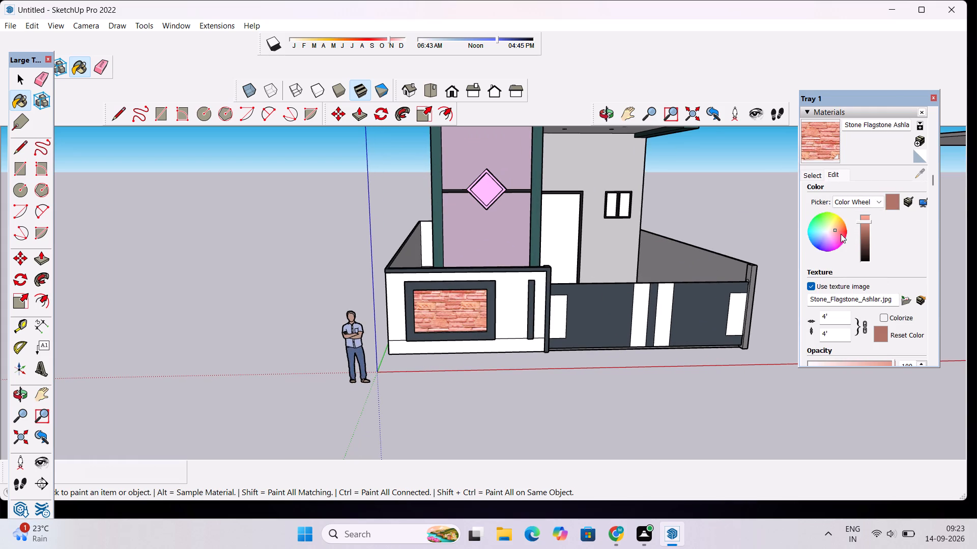
click(868, 224)
double_click(869, 228)
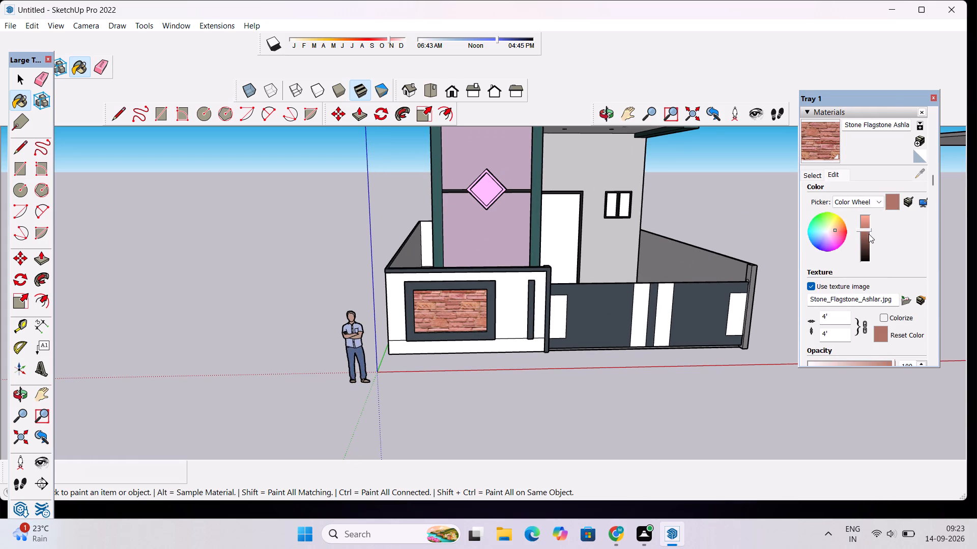
click(869, 234)
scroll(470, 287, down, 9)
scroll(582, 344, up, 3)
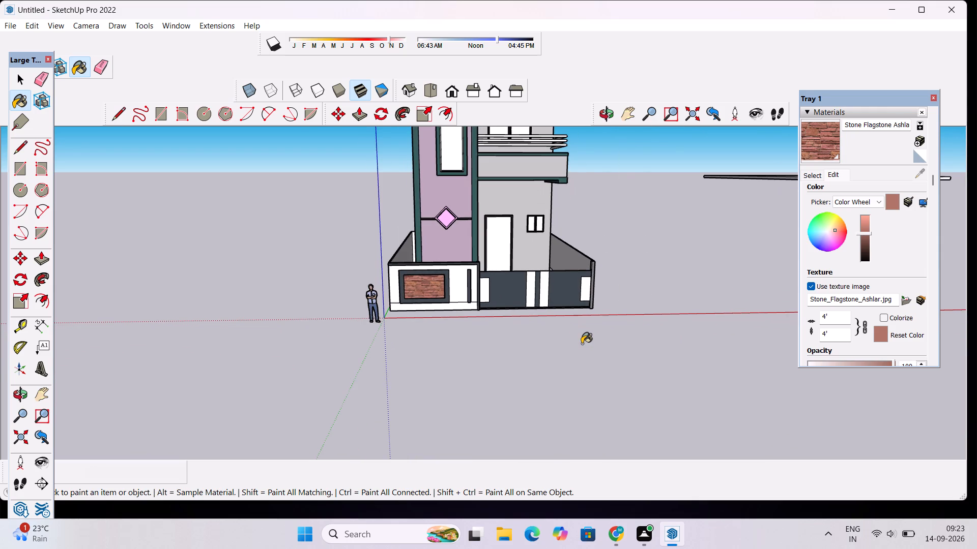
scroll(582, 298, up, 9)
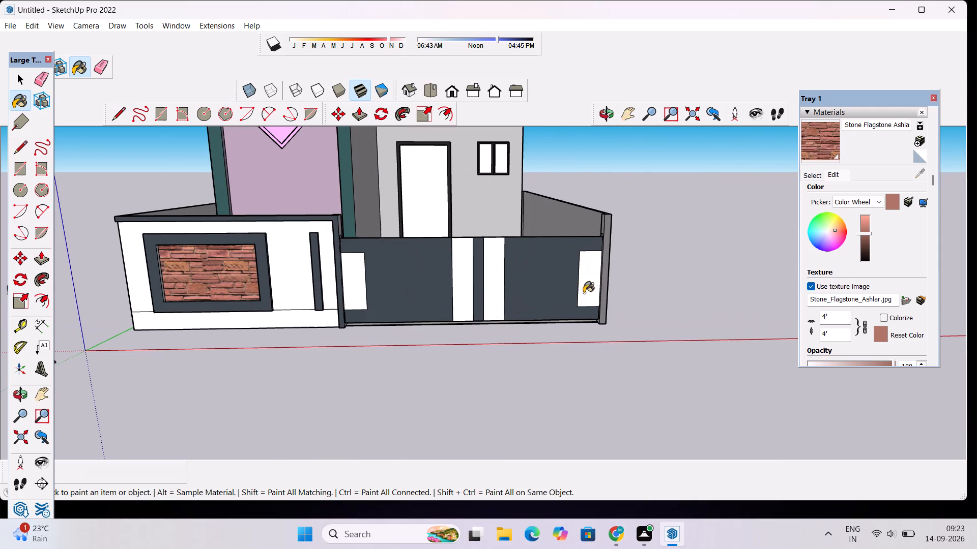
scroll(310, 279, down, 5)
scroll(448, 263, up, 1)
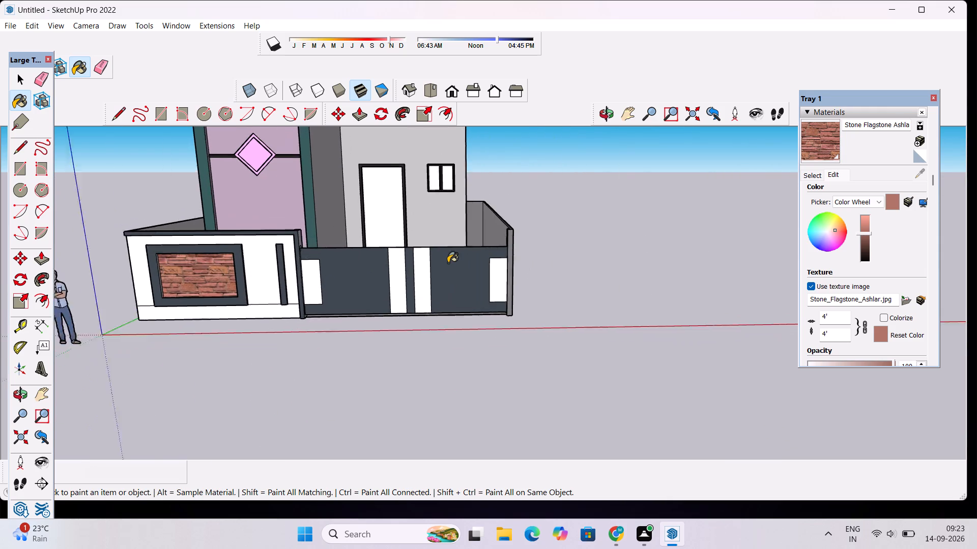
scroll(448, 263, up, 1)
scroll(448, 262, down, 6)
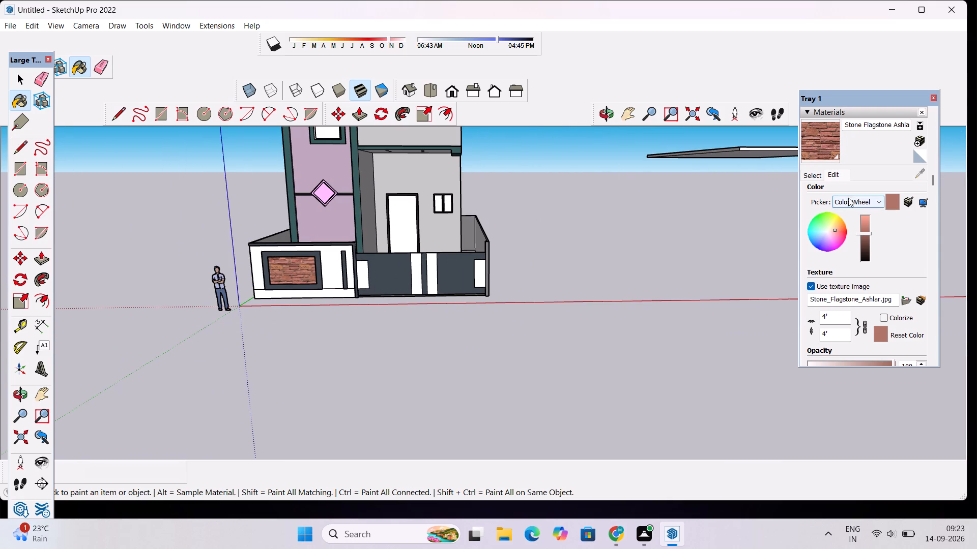
Paint the three panes of the tall tower window with Translucent Glass Gray from the Glass and Mirrors collection.
click(811, 174)
scroll(879, 239, up, 4)
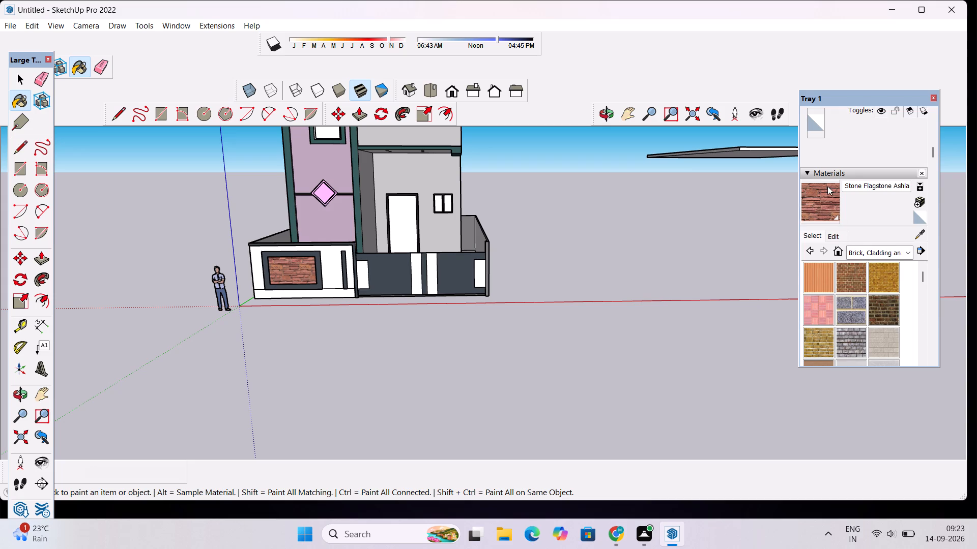
click(902, 252)
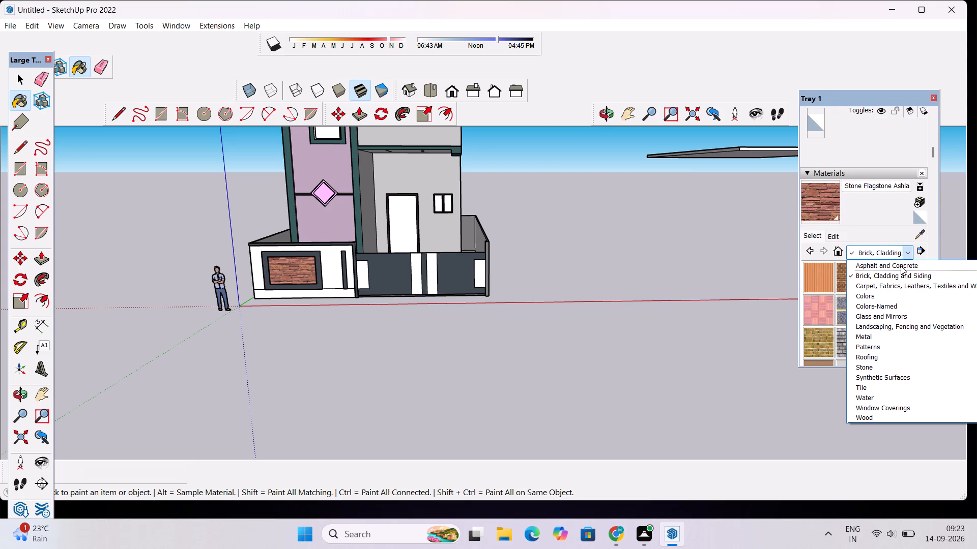
click(901, 317)
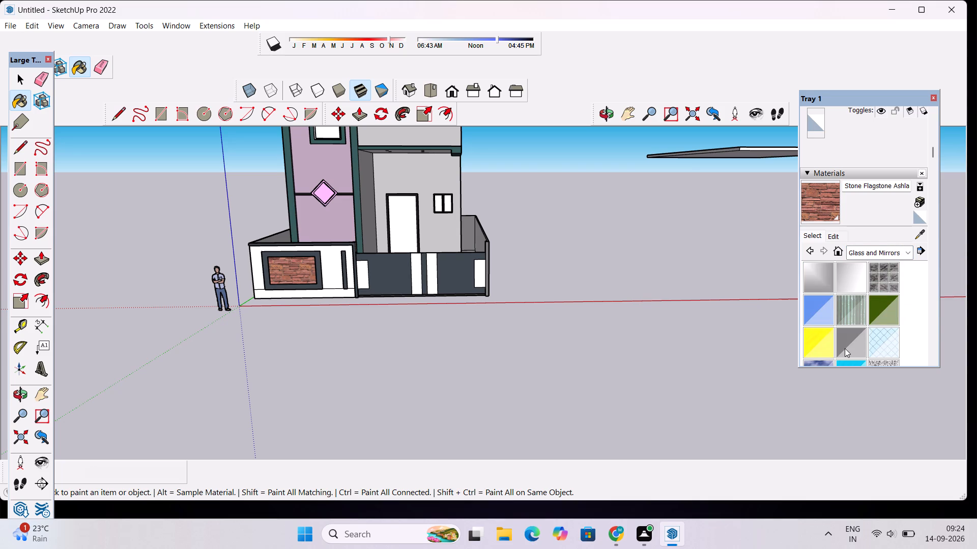
click(845, 348)
scroll(284, 296, down, 9)
scroll(277, 177, up, 7)
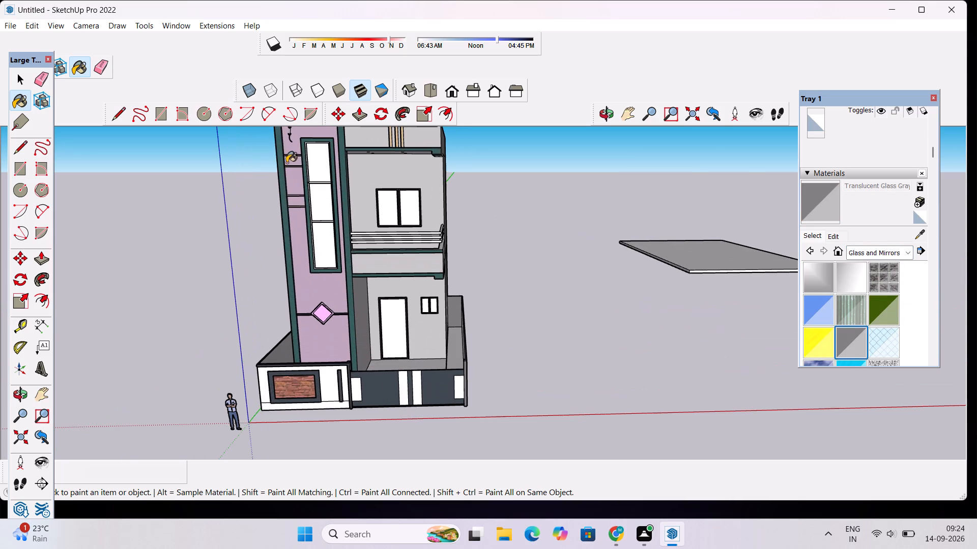
click(319, 161)
click(326, 202)
click(326, 242)
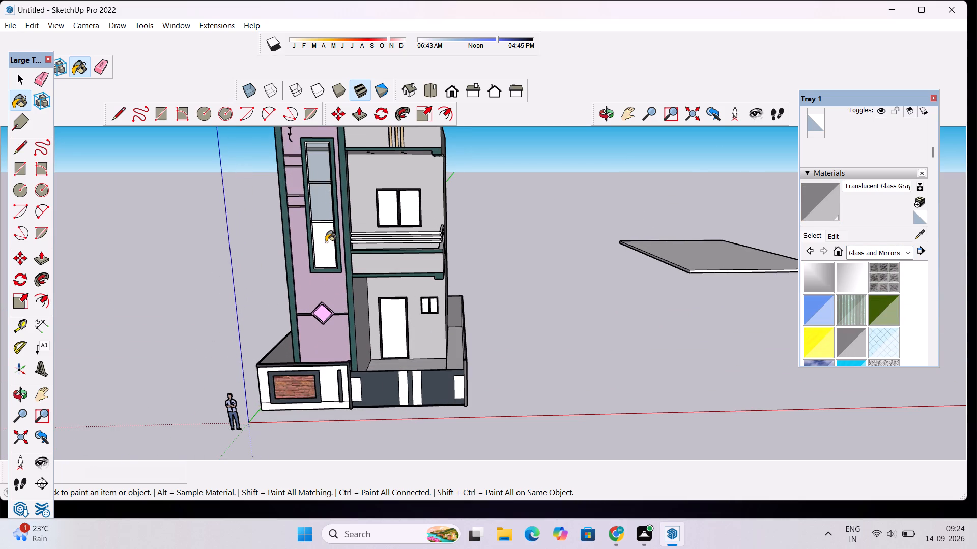
Paint both panes of the balcony window and of the small ground-floor window with Translucent Glass Gray.
scroll(398, 237, up, 2)
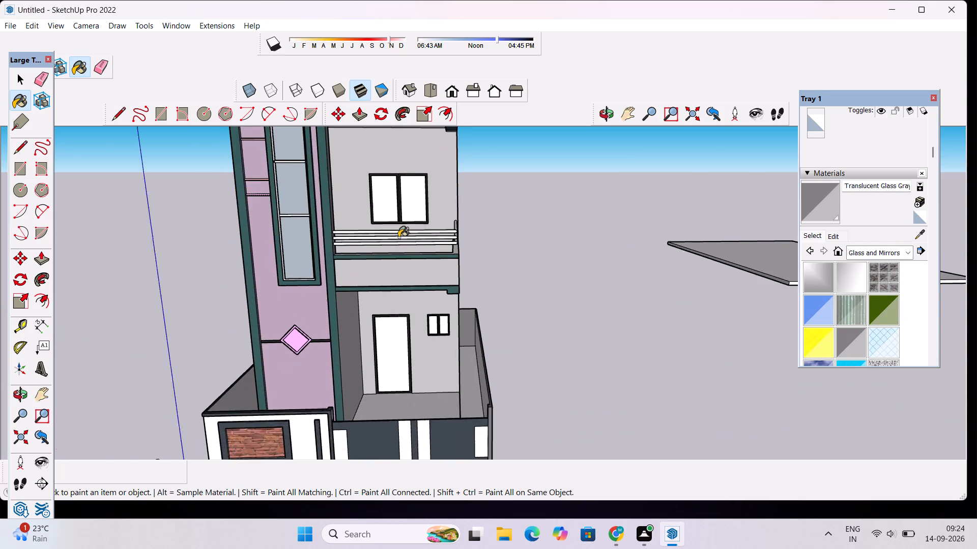
scroll(398, 237, up, 2)
click(378, 193)
click(416, 194)
scroll(446, 341, up, 6)
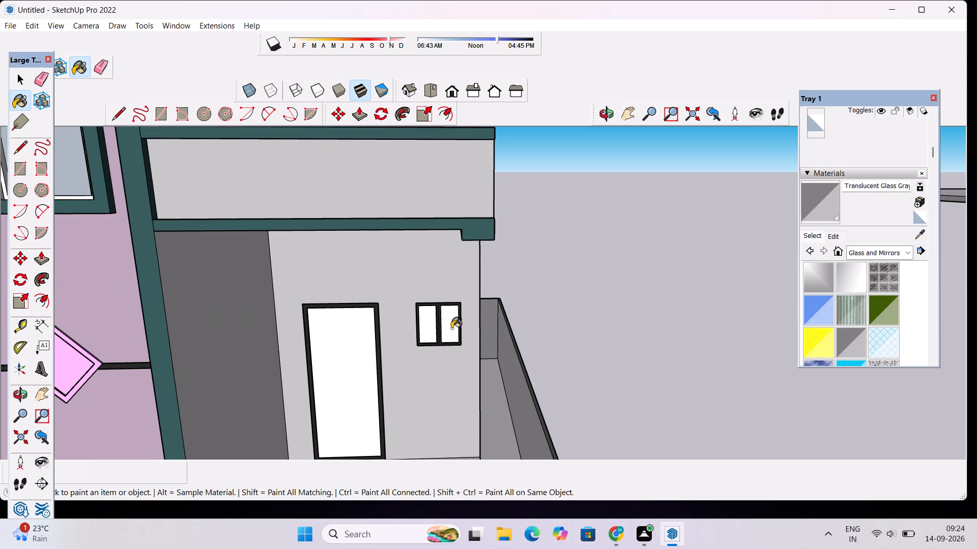
click(451, 328)
click(425, 323)
scroll(438, 313, down, 10)
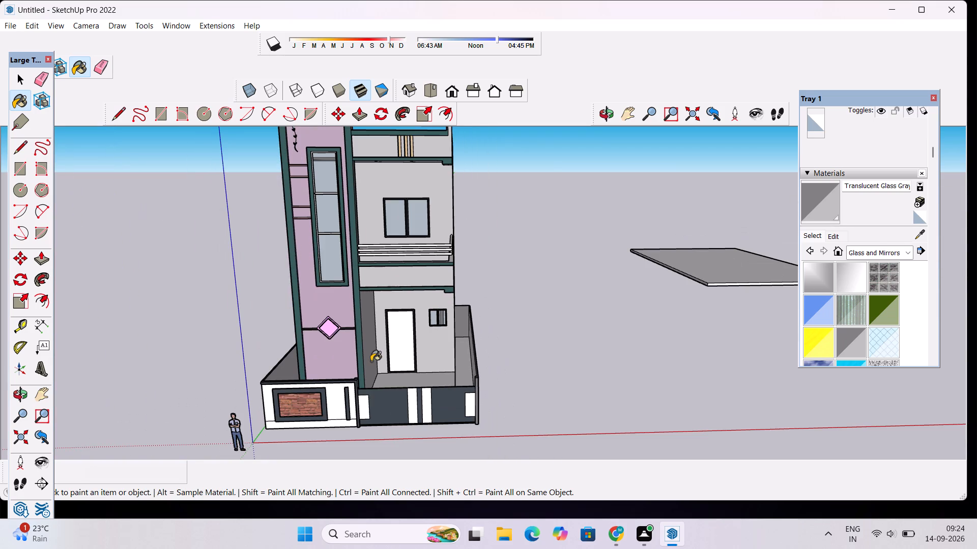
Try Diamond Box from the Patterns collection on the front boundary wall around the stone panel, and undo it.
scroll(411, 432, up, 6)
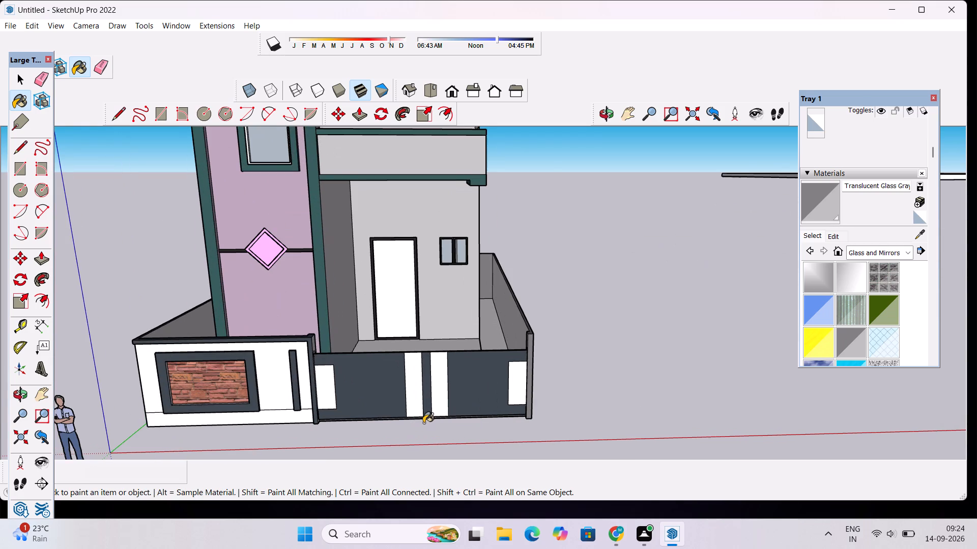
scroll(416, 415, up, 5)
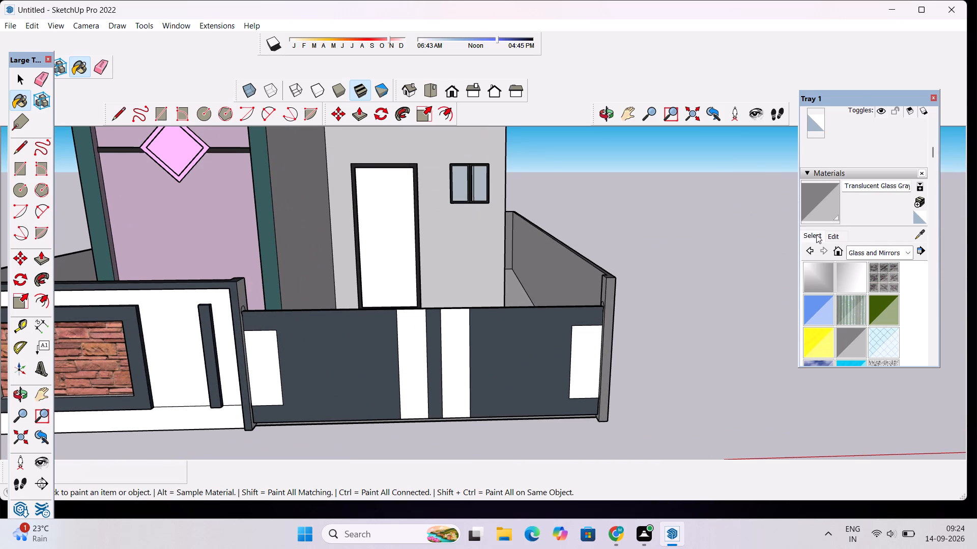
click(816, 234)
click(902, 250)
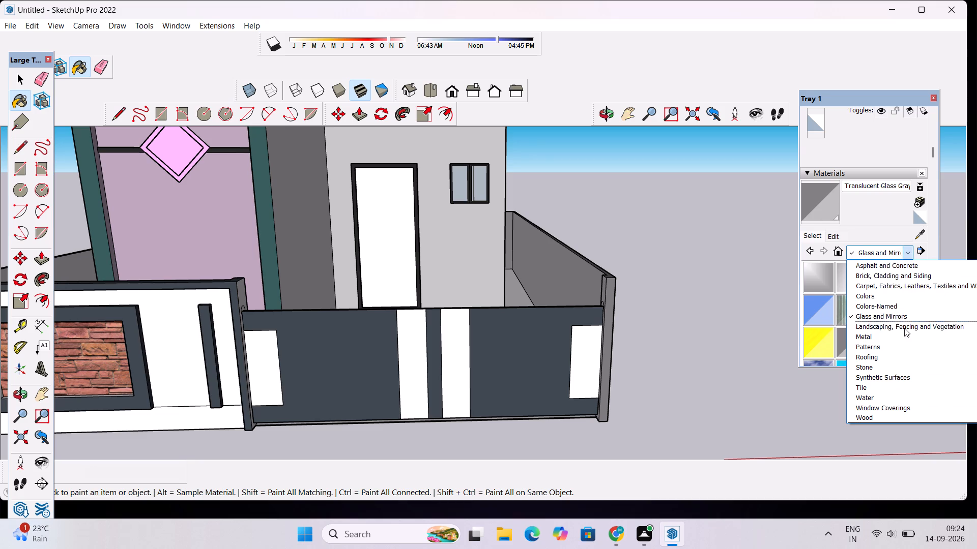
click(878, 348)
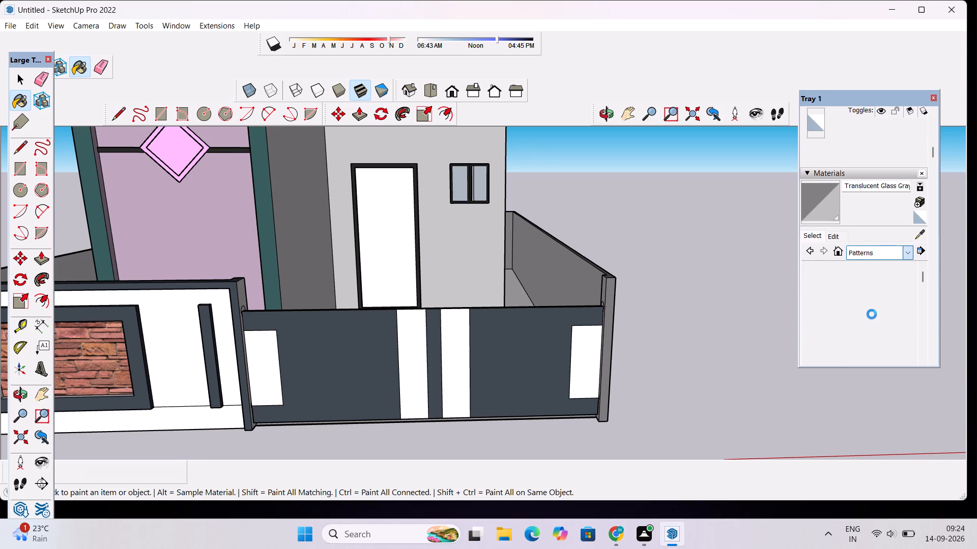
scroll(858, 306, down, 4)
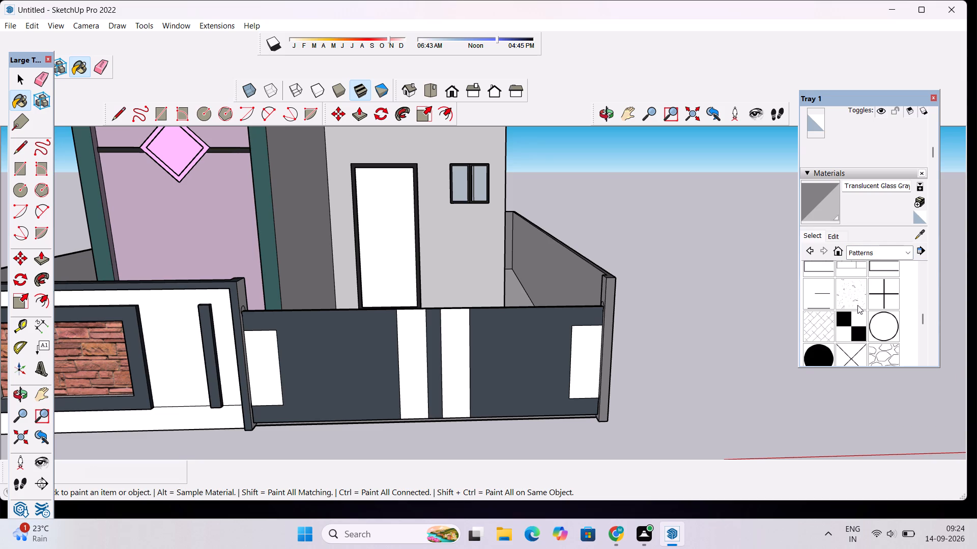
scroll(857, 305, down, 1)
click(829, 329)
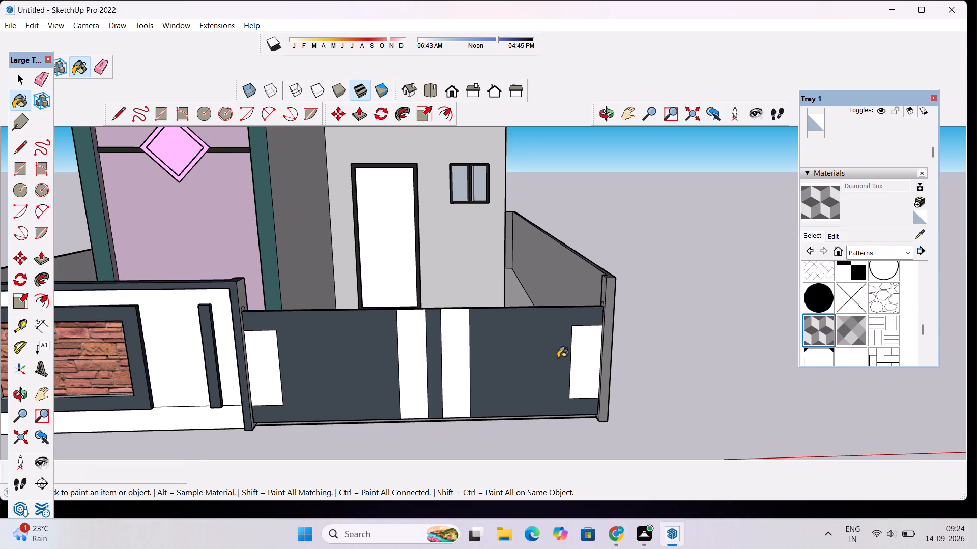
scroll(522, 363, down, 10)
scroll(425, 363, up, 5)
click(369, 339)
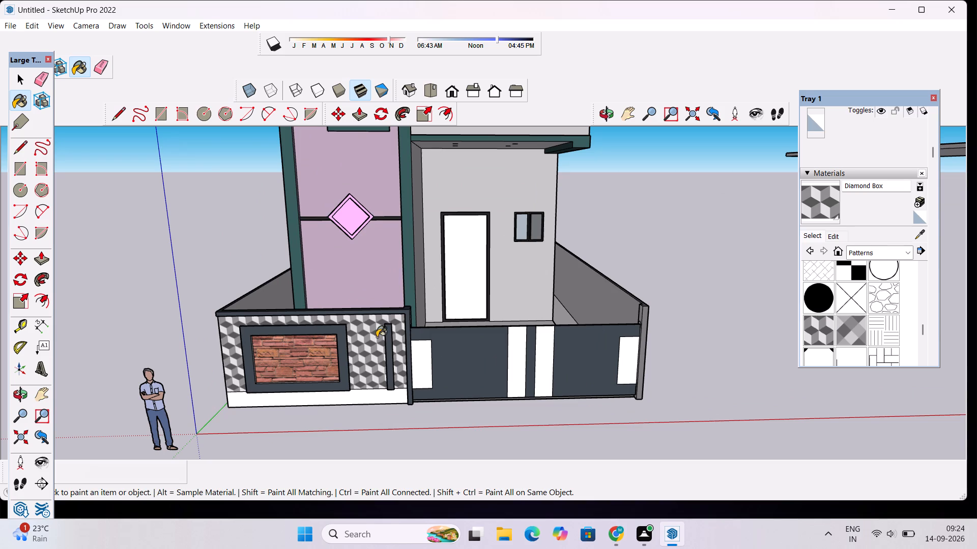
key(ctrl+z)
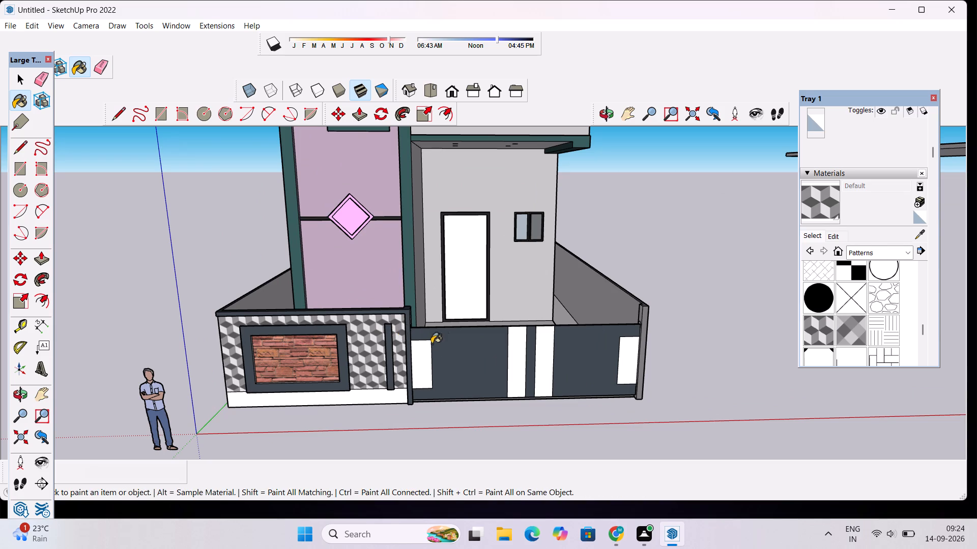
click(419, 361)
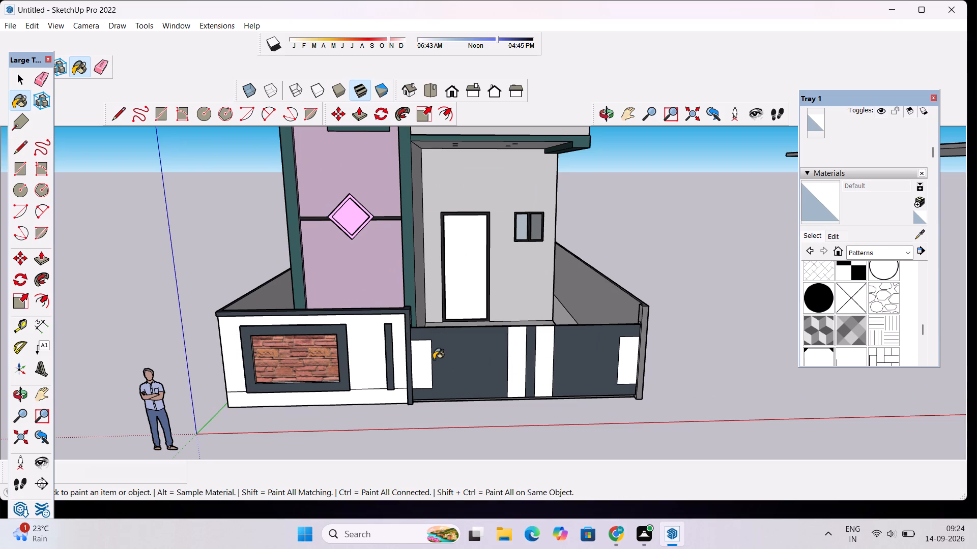
Paint the white panels at both ends of the front gate with Herringbone 4x1 from the Patterns collection.
scroll(434, 359, up, 6)
scroll(844, 313, down, 7)
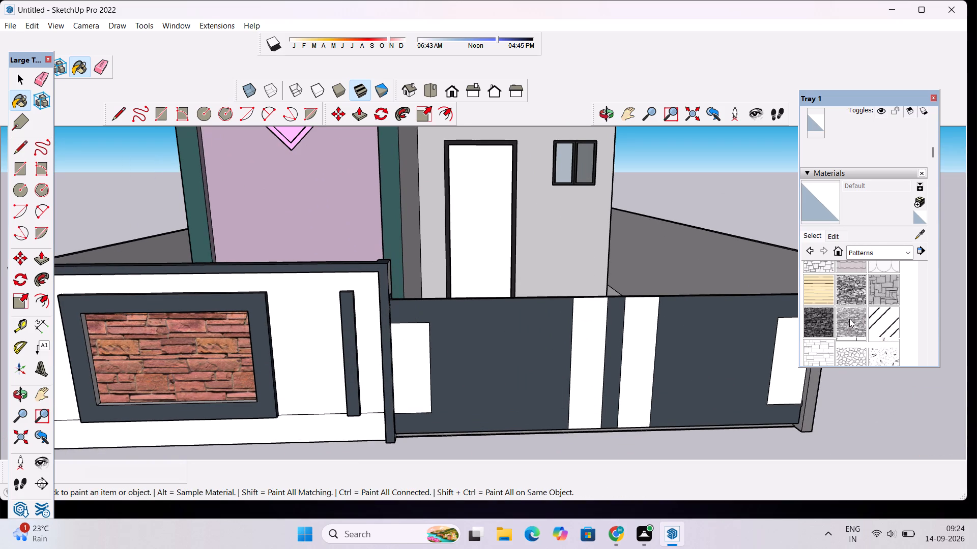
scroll(854, 307, up, 3)
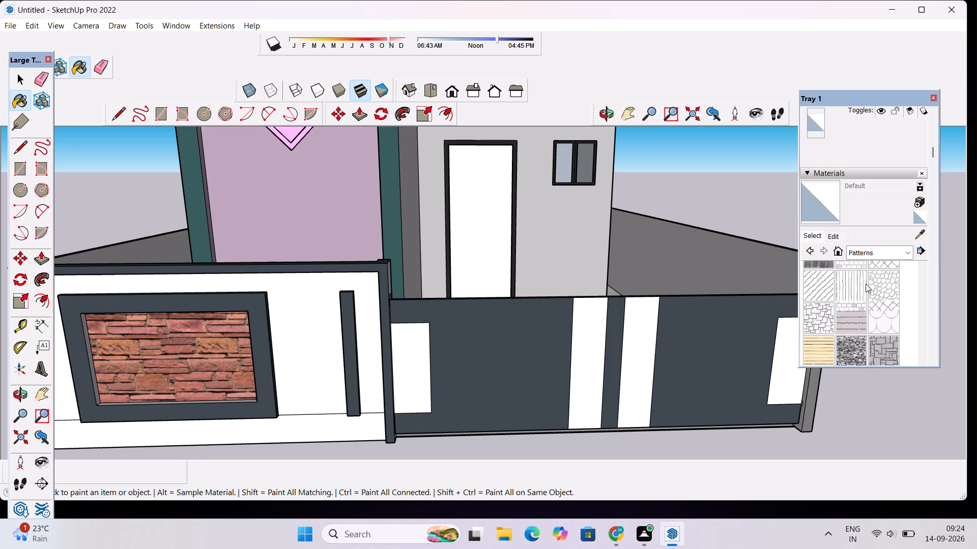
scroll(863, 283, up, 3)
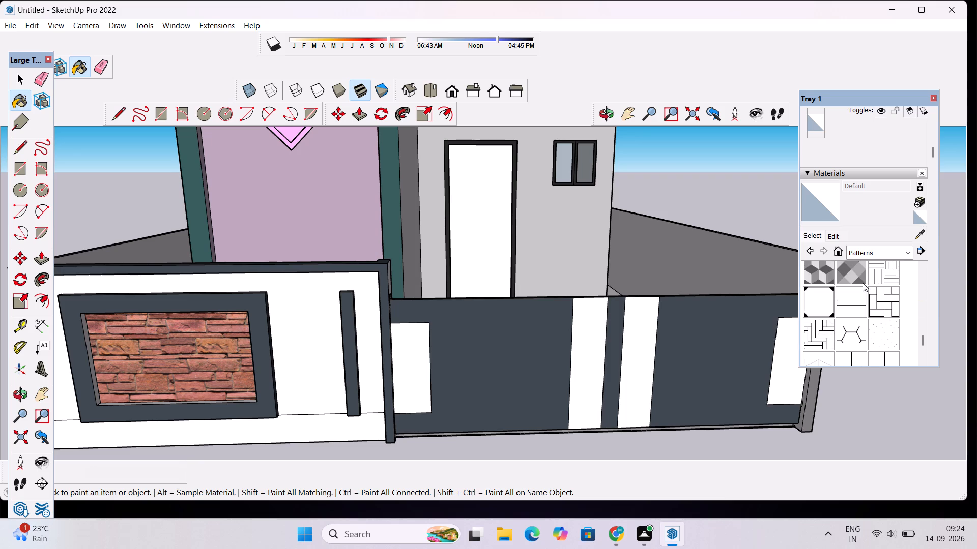
click(822, 329)
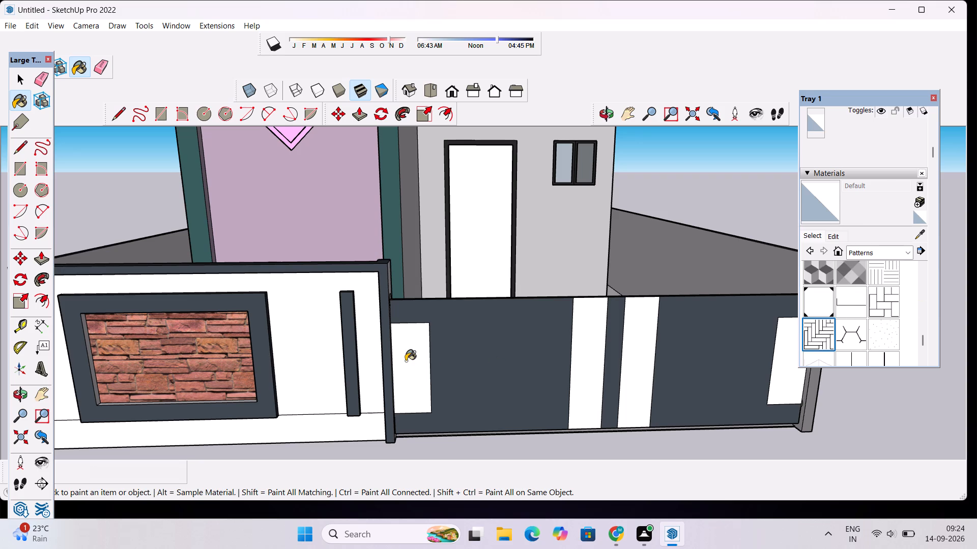
click(406, 361)
scroll(497, 336, down, 5)
scroll(692, 341, up, 3)
click(691, 343)
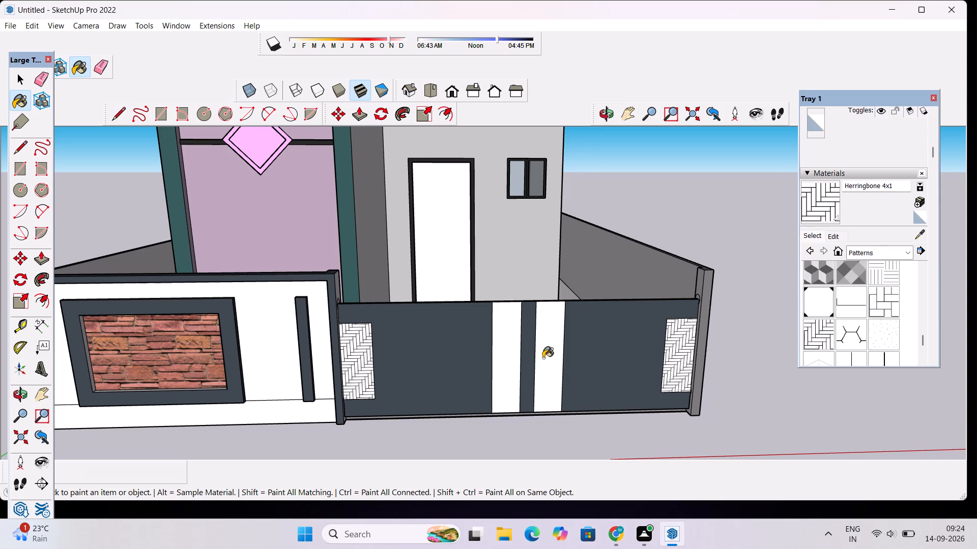
Paint the two white vertical strips in the middle of the gate with Herringbone 4x1.
scroll(839, 310, up, 2)
scroll(839, 309, down, 1)
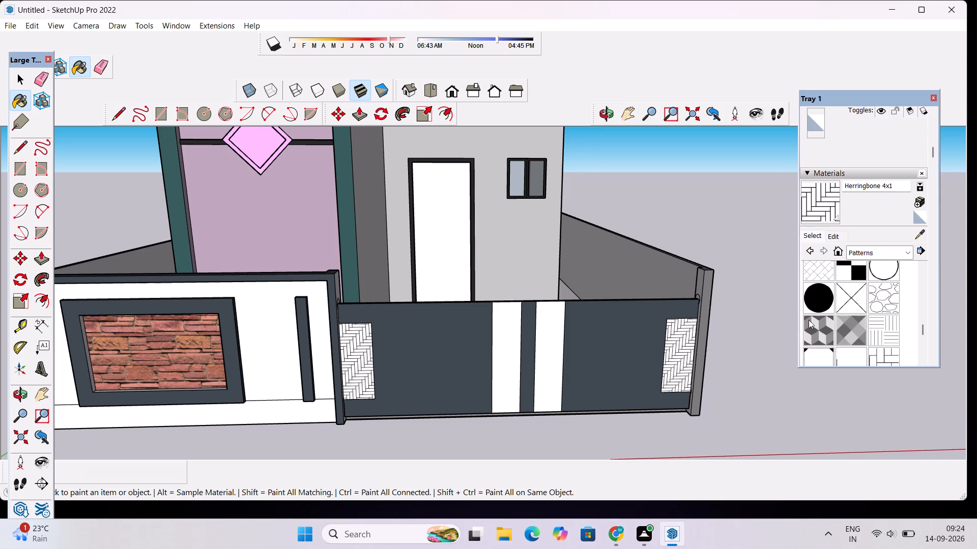
click(550, 334)
click(510, 338)
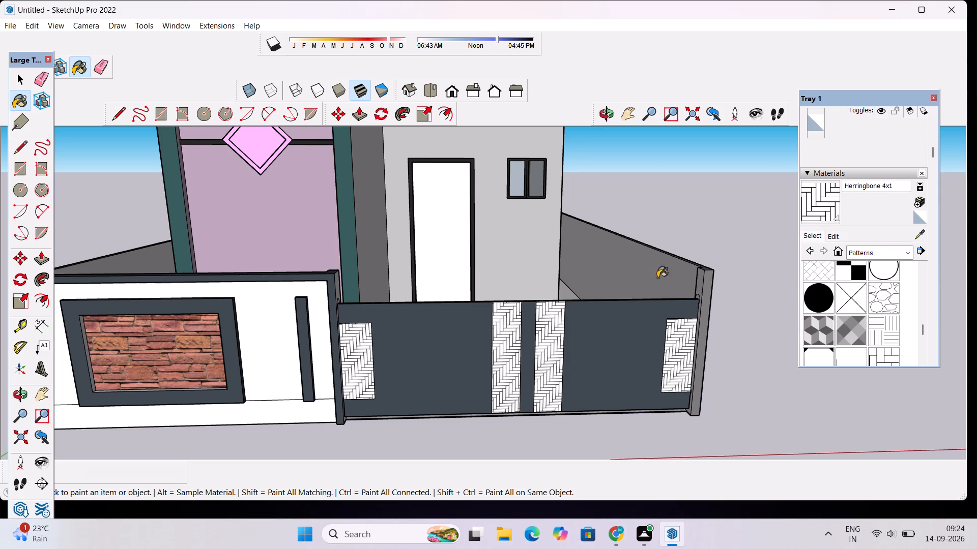
Darken the Herringbone 4x1 material to a medium gray tone by lowering its brightness.
click(832, 236)
click(865, 291)
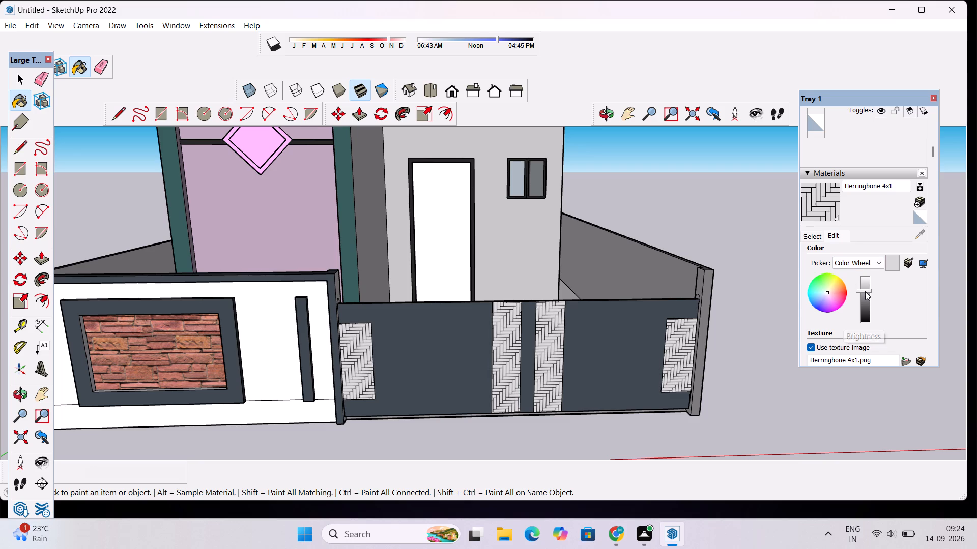
double_click(865, 295)
scroll(475, 273, down, 10)
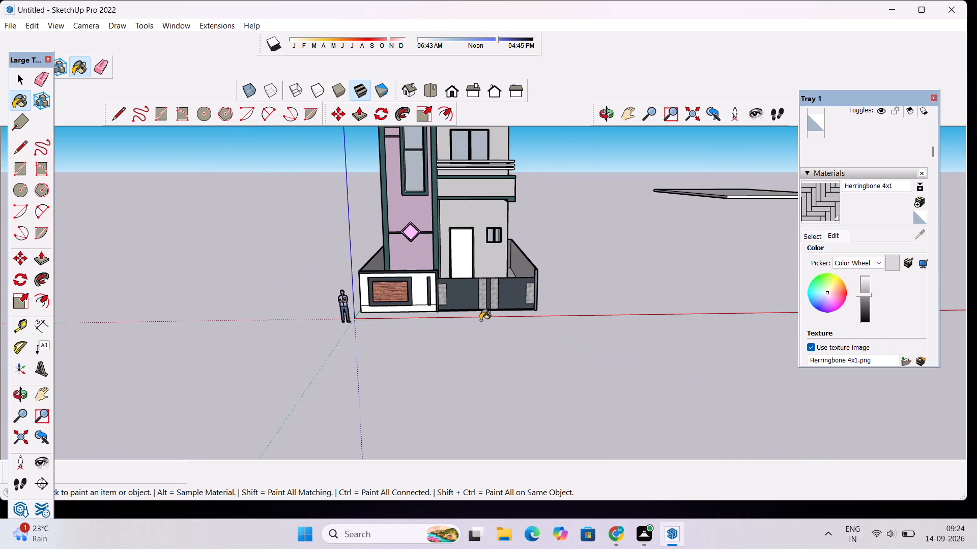
scroll(485, 274, up, 4)
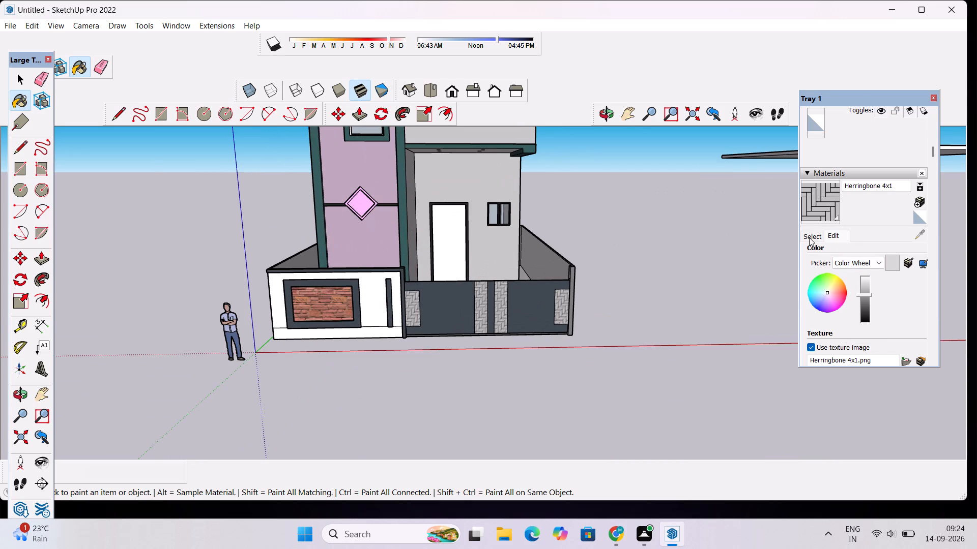
Paint the front boundary wall around the stone panel with Stone Random Rubble from the Patterns collection.
click(820, 233)
scroll(834, 284, down, 2)
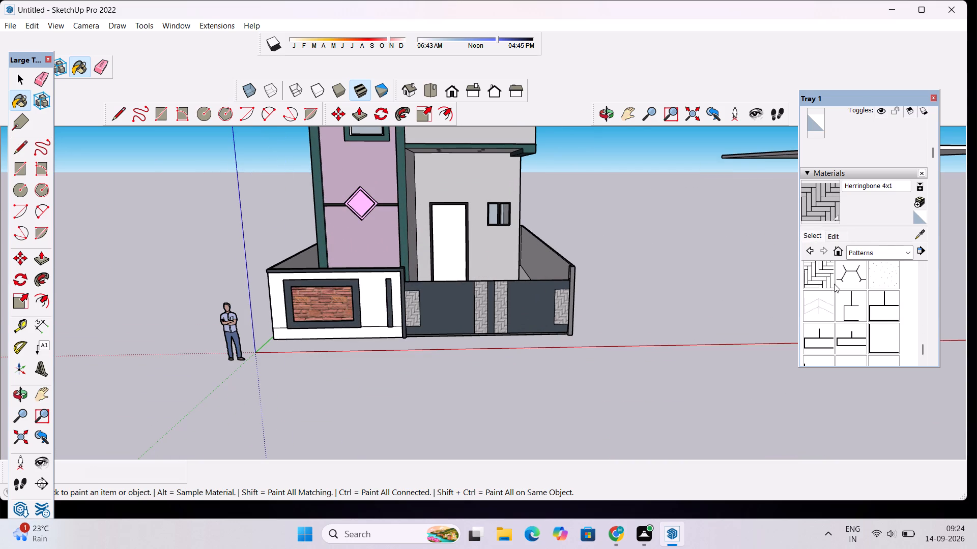
scroll(834, 284, up, 1)
scroll(834, 284, down, 4)
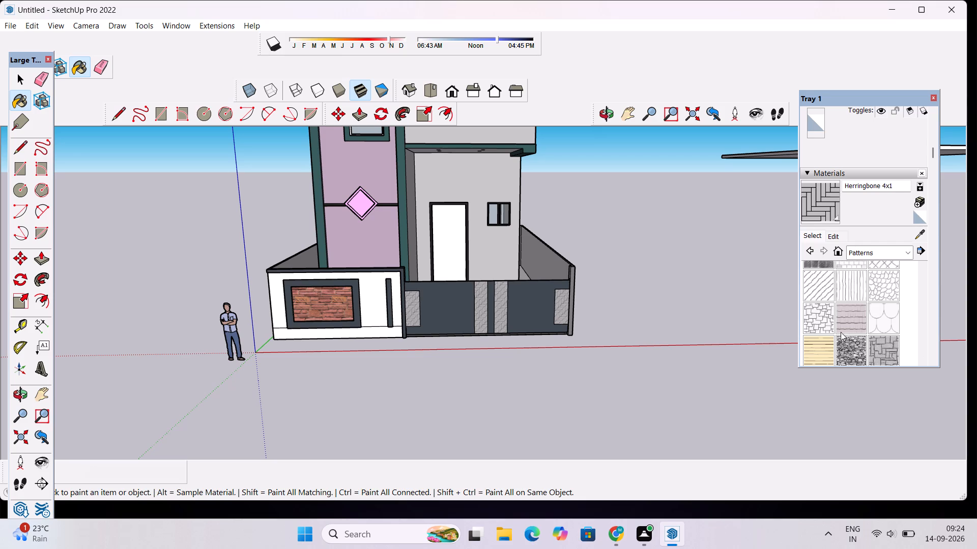
scroll(844, 315, down, 1)
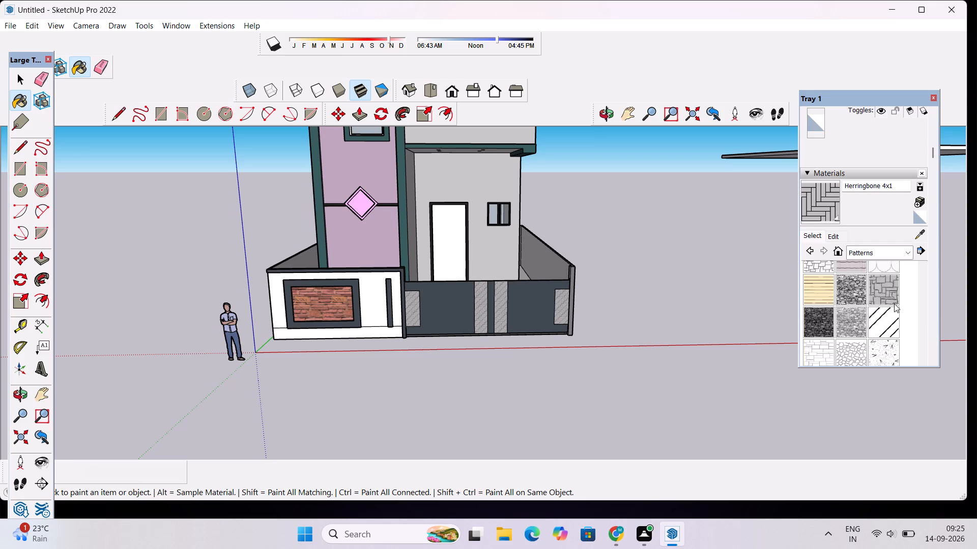
scroll(849, 295, down, 1)
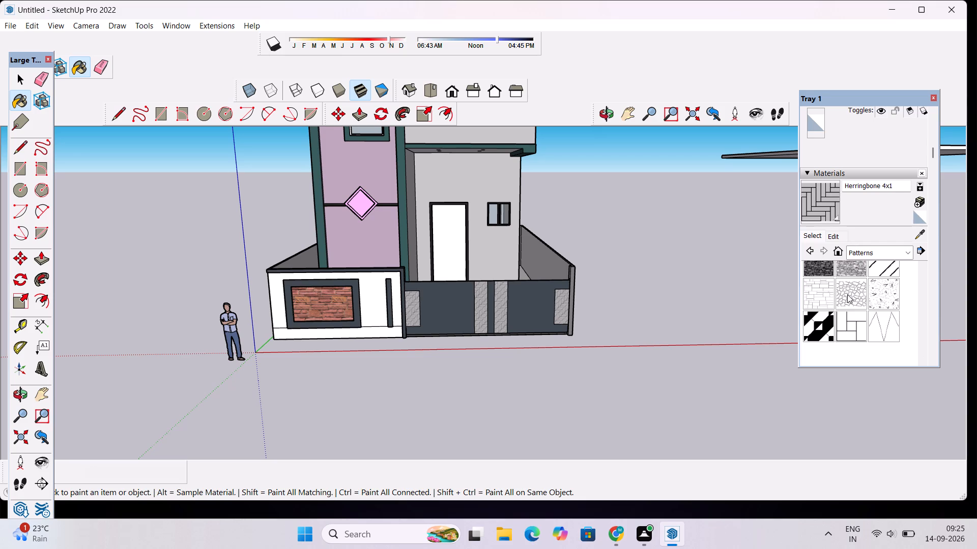
click(847, 294)
scroll(332, 296, up, 5)
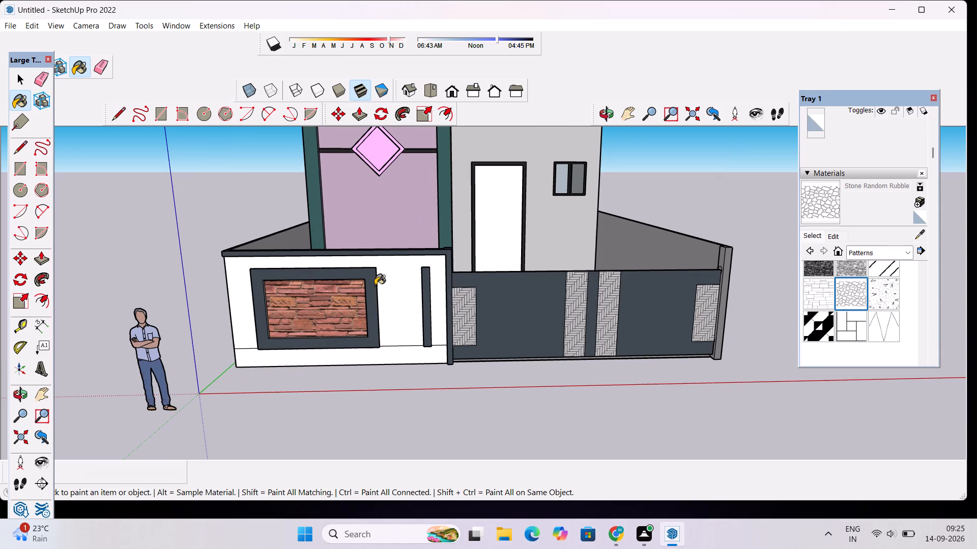
click(390, 280)
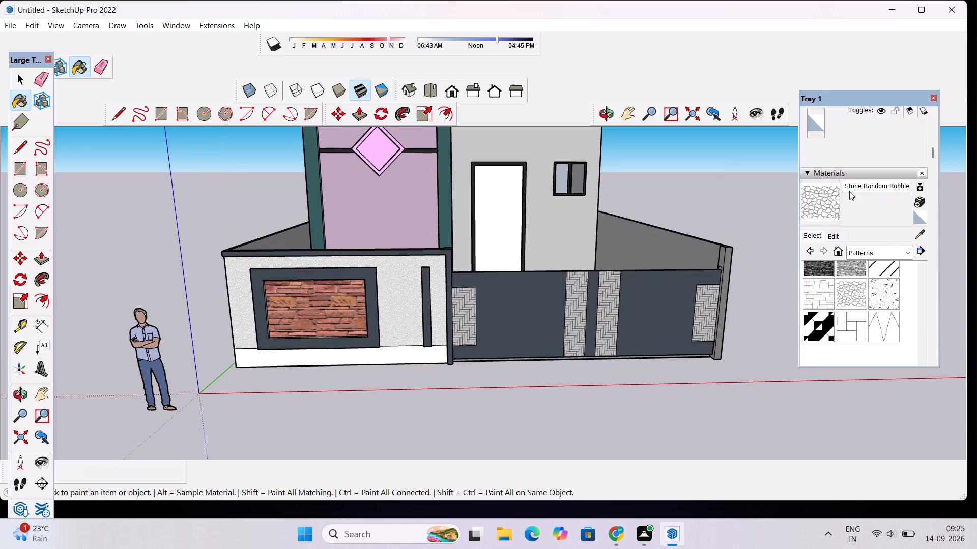
Darken the Stone Random Rubble material to a dark gray tone by lowering its brightness.
click(837, 236)
click(864, 292)
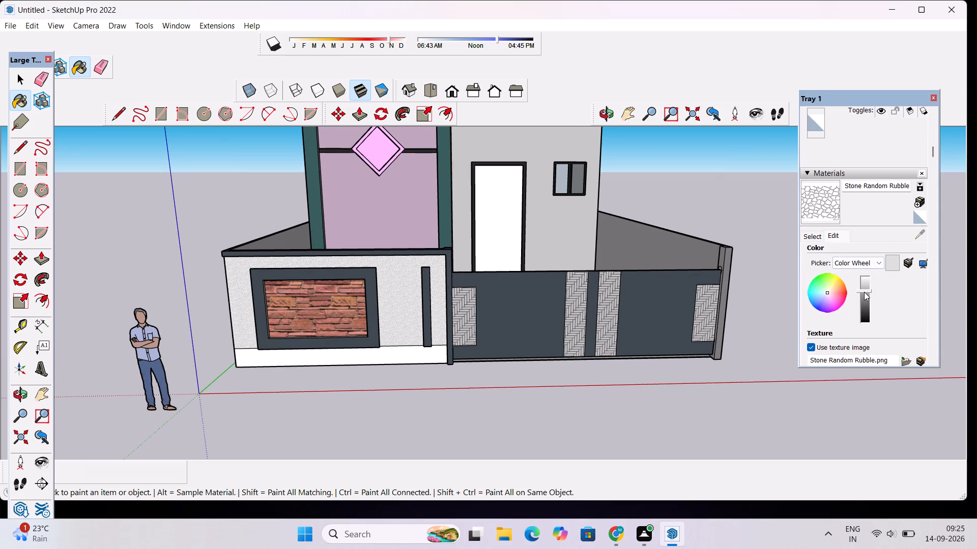
click(864, 300)
click(864, 303)
scroll(586, 296, down, 9)
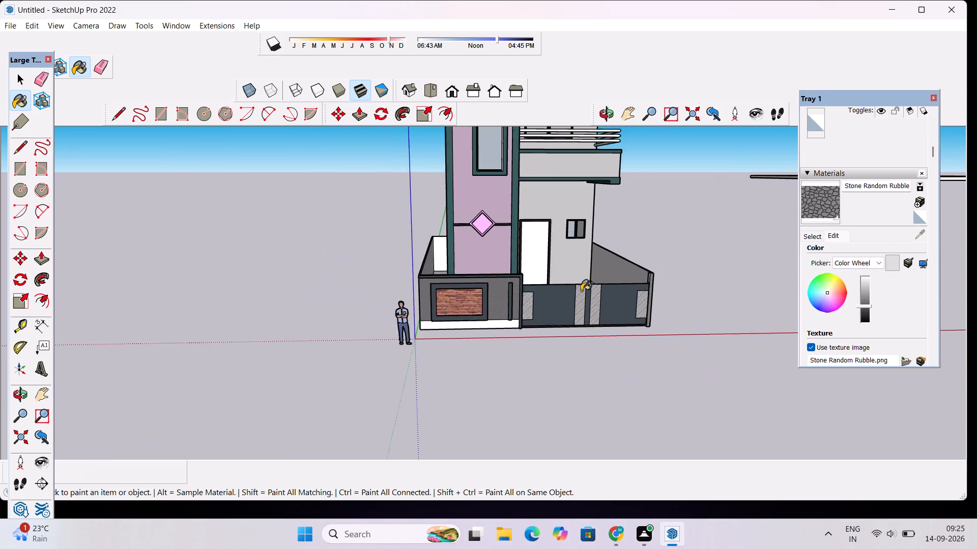
scroll(581, 291, down, 3)
scroll(555, 297, up, 20)
scroll(555, 297, up, 3)
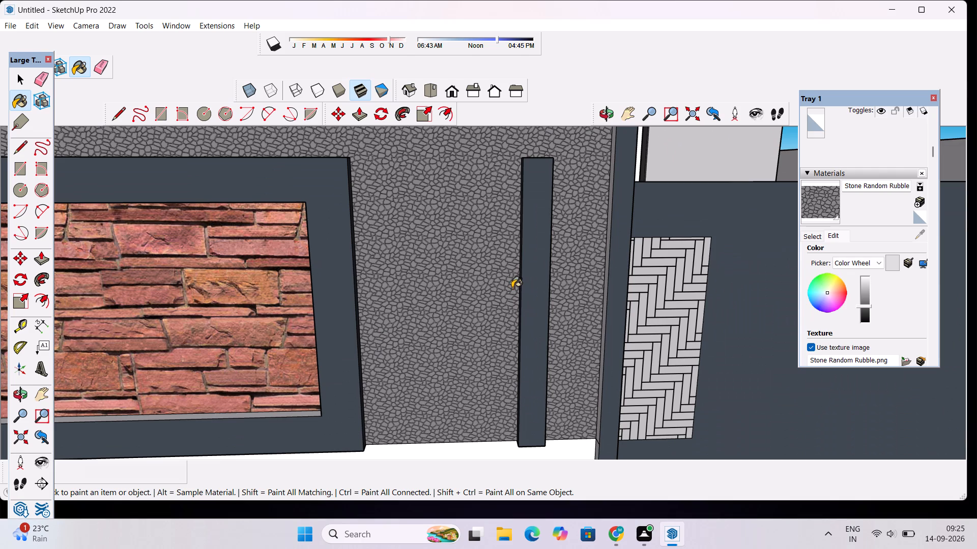
scroll(837, 319, down, 1)
scroll(867, 299, up, 1)
scroll(895, 288, down, 3)
scroll(896, 288, up, 2)
Paint the white base strip of the front boundary wall with the speckled Concrete Aggregate material from the Asphalt and Concrete collection.
click(815, 237)
scroll(836, 274, down, 3)
scroll(836, 274, up, 2)
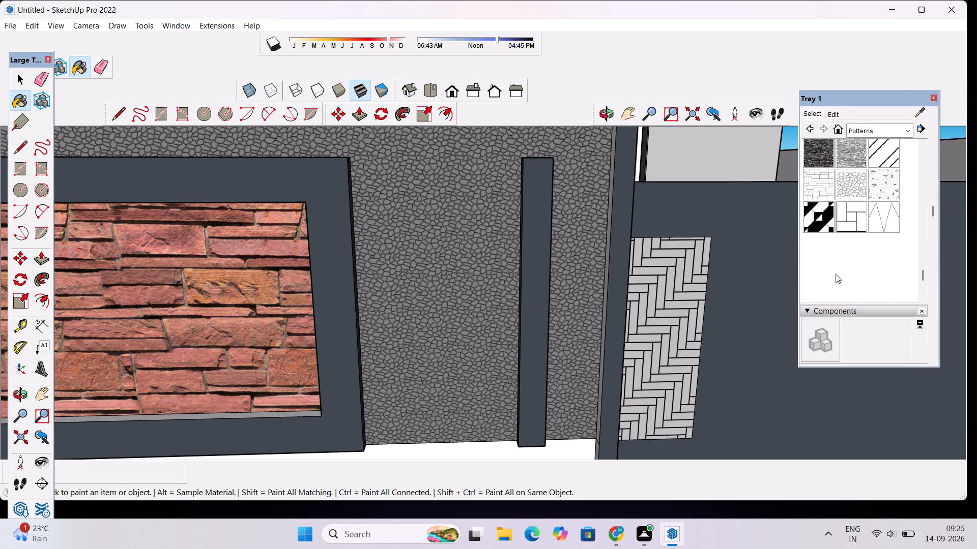
scroll(836, 274, up, 1)
scroll(836, 274, down, 2)
scroll(854, 314, down, 4)
scroll(854, 314, up, 7)
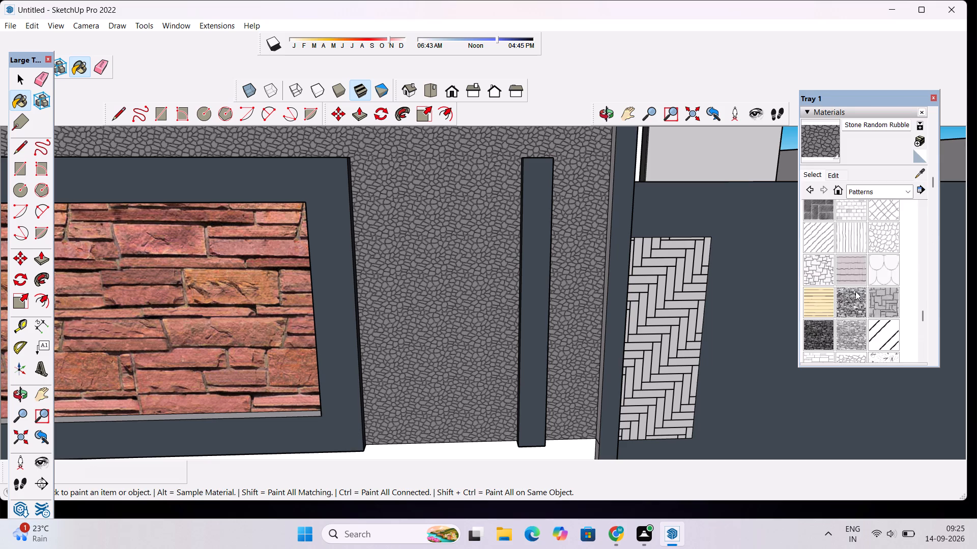
scroll(855, 291, up, 2)
scroll(838, 285, down, 1)
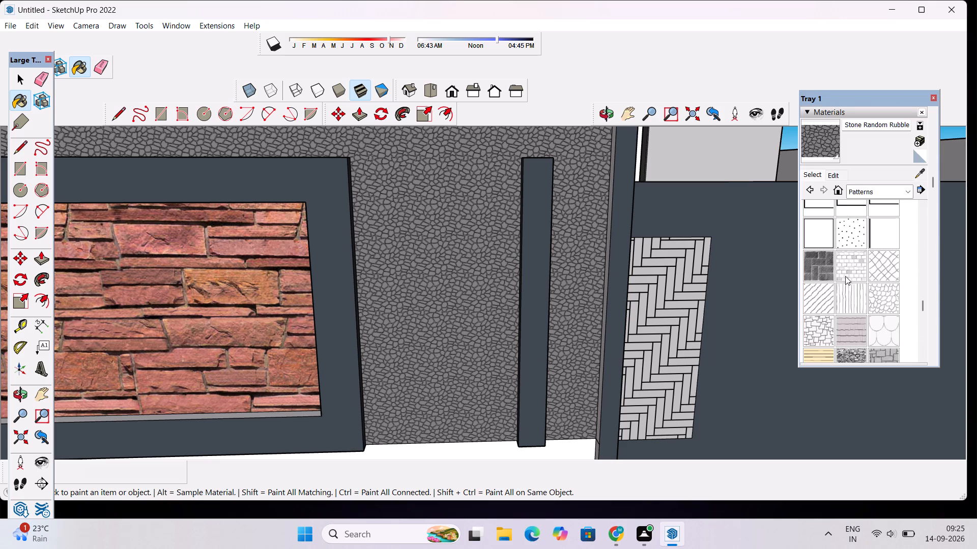
click(895, 191)
scroll(740, 299, down, 5)
scroll(345, 300, down, 5)
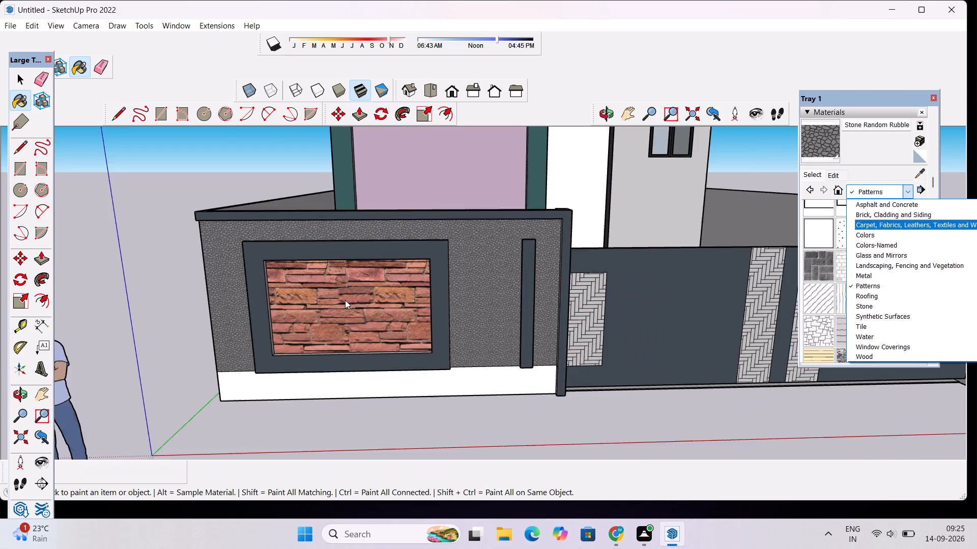
scroll(345, 300, down, 10)
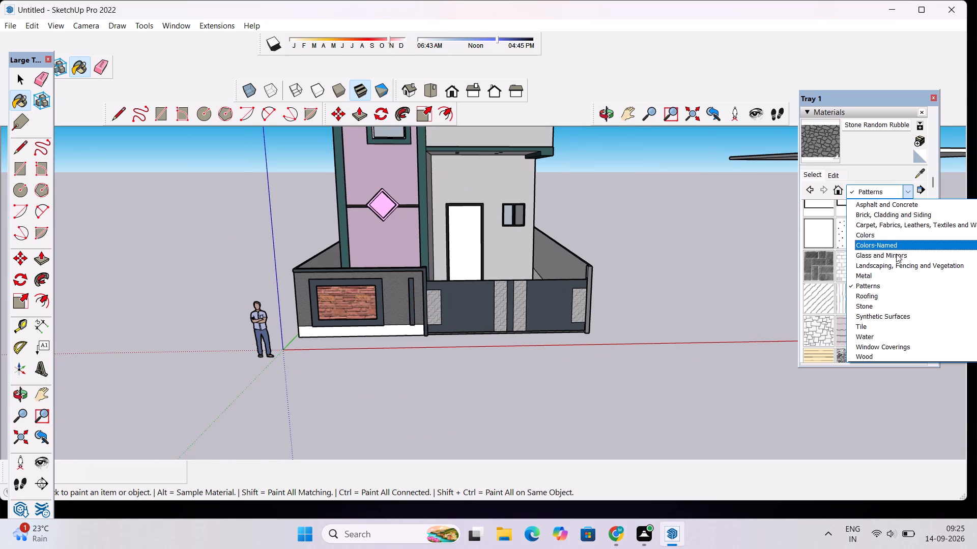
click(893, 204)
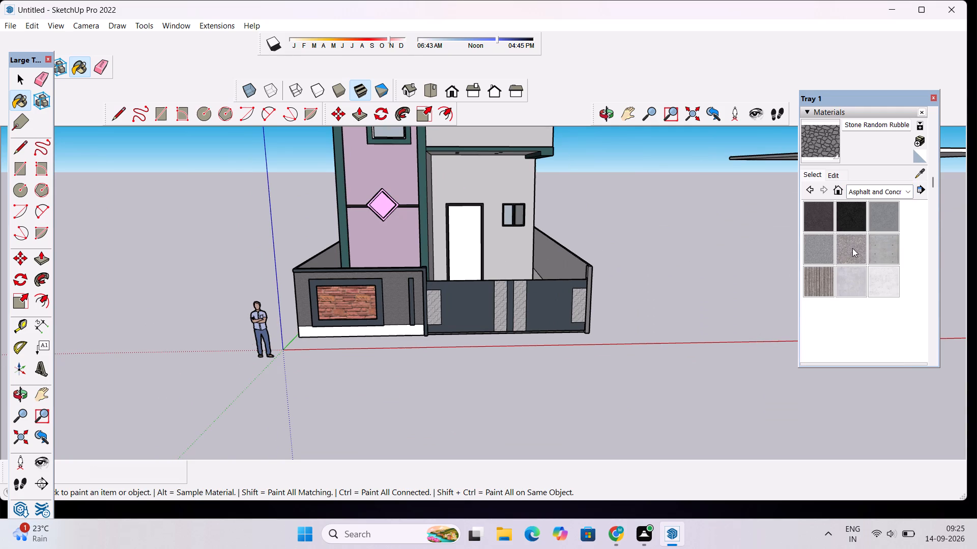
click(852, 248)
scroll(387, 323, up, 5)
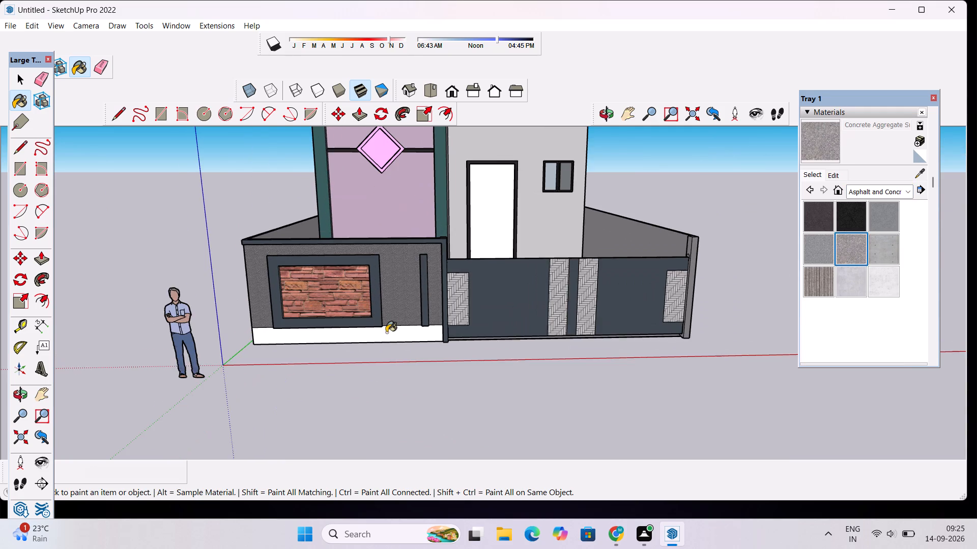
click(386, 332)
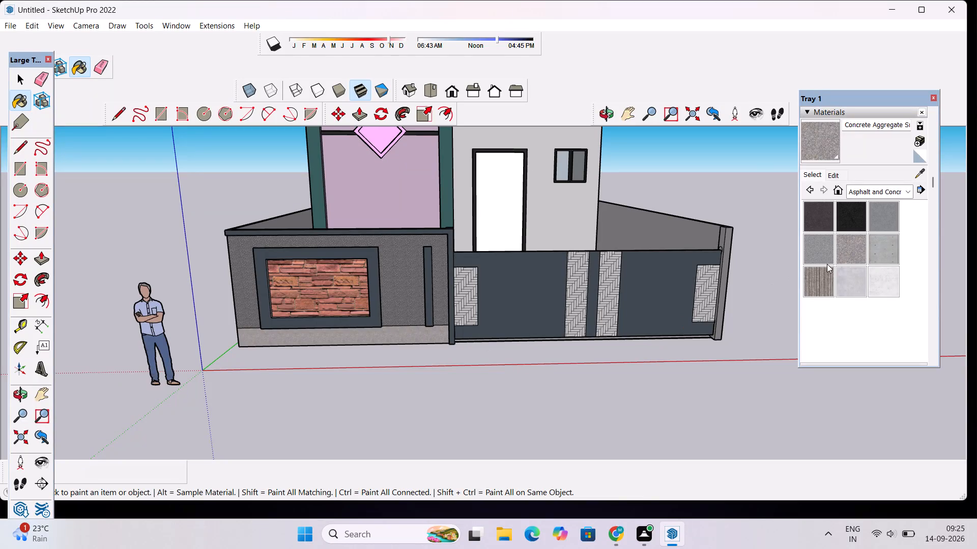
Paint the white front door with 0042_Sienna from the Colors-Named collection.
scroll(524, 348, down, 4)
click(873, 195)
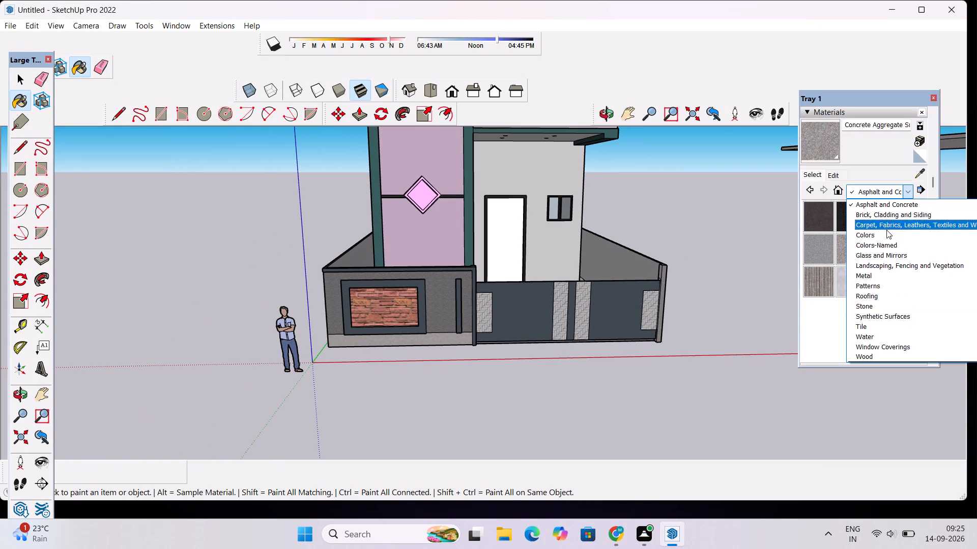
click(887, 242)
scroll(874, 264, down, 5)
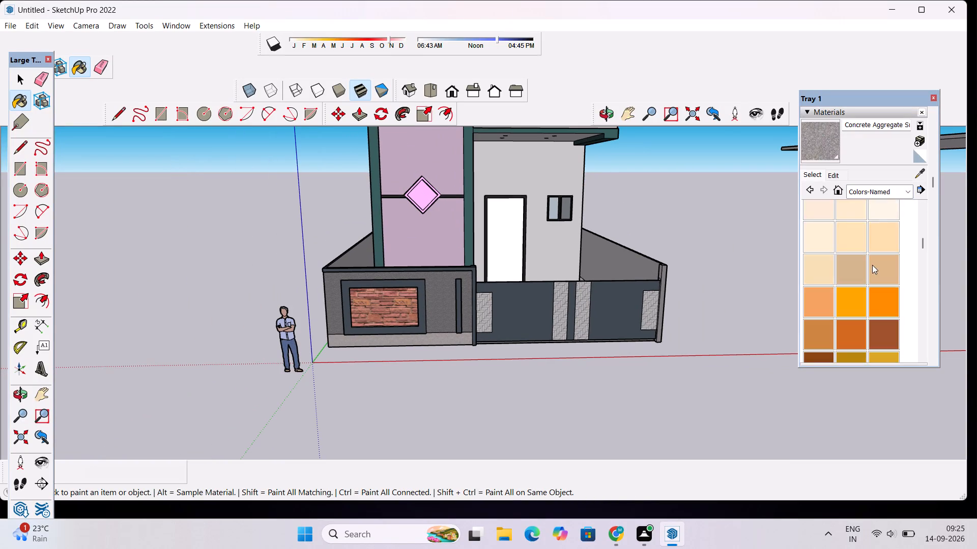
scroll(873, 265, down, 2)
click(885, 213)
click(510, 243)
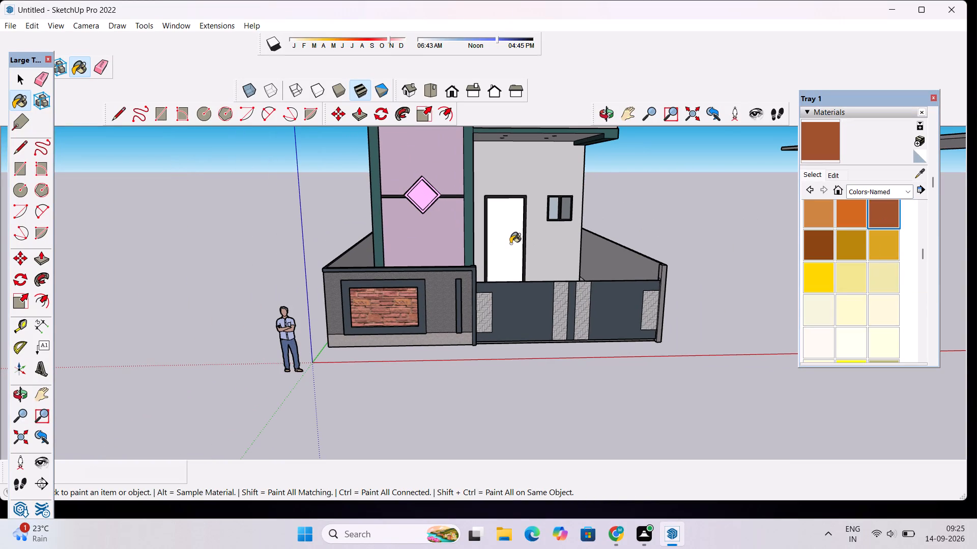
Darken the 0042_Sienna door colour to a deep brown by lowering its brightness.
scroll(828, 217, up, 4)
click(839, 178)
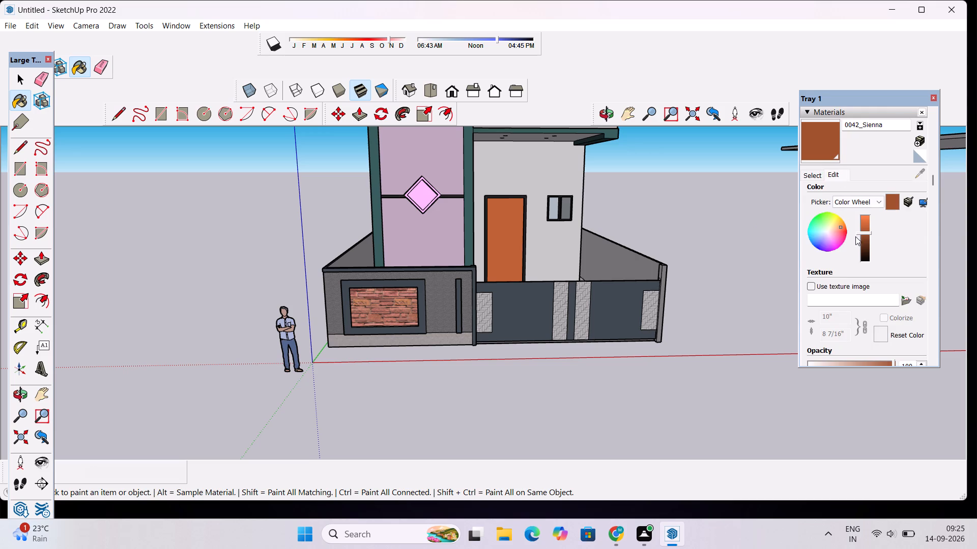
click(863, 243)
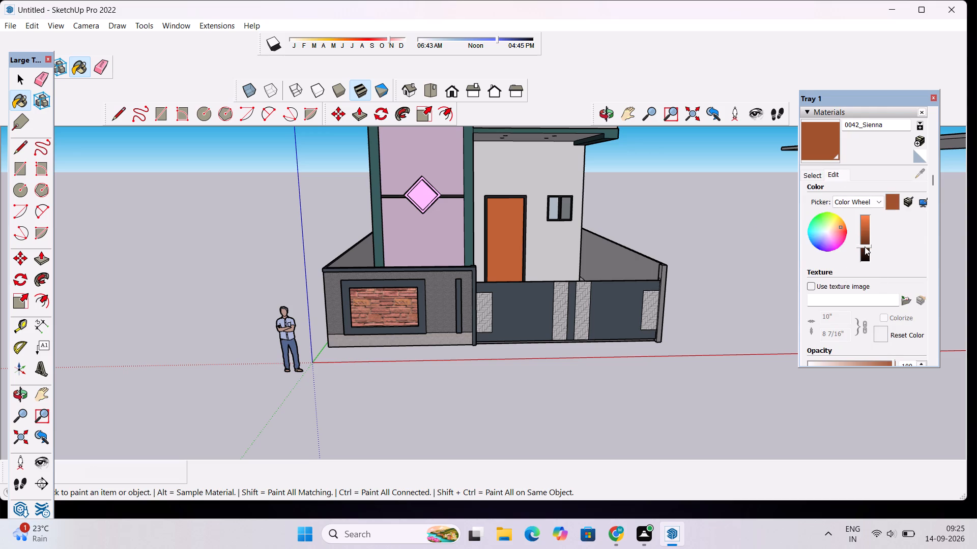
click(865, 247)
Examine the overall colouring of the house from several angles.
scroll(397, 328, down, 9)
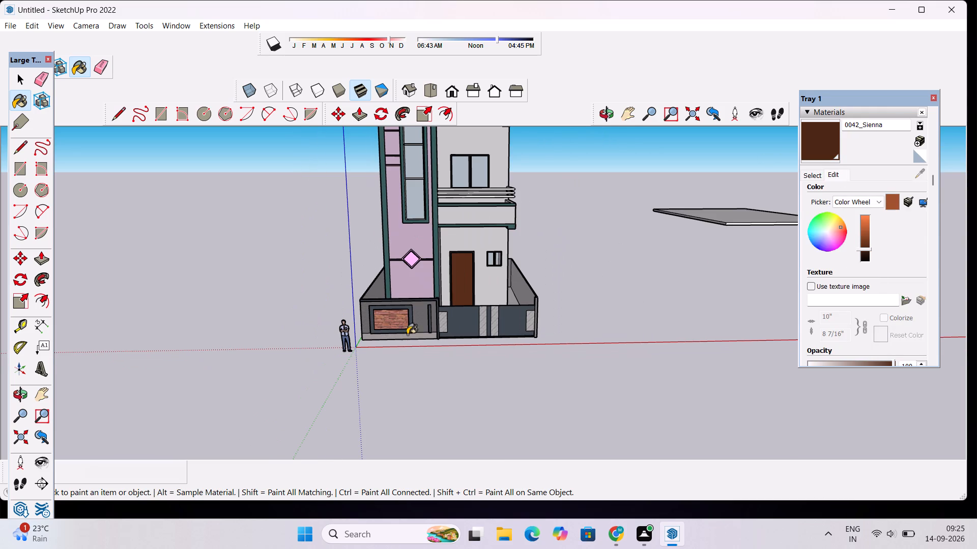
click(598, 113)
drag(606, 249, 511, 260)
scroll(514, 262, down, 6)
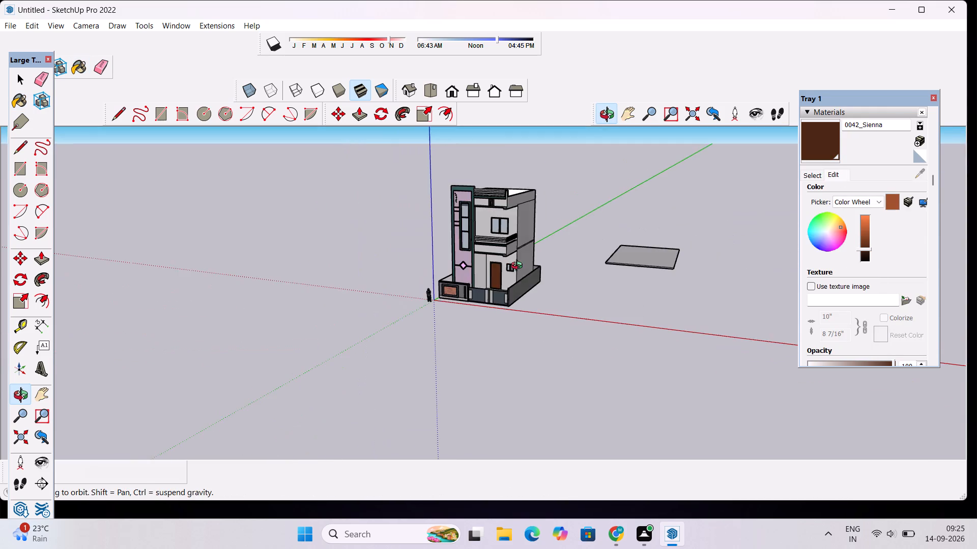
drag(423, 307, 497, 235)
scroll(496, 241, down, 4)
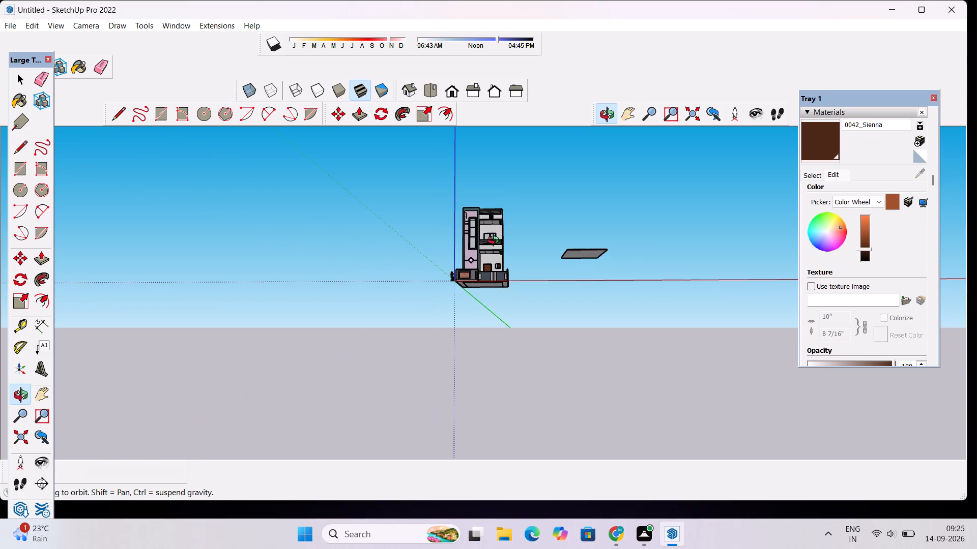
scroll(493, 265, up, 4)
drag(517, 189, 512, 237)
scroll(486, 183, up, 7)
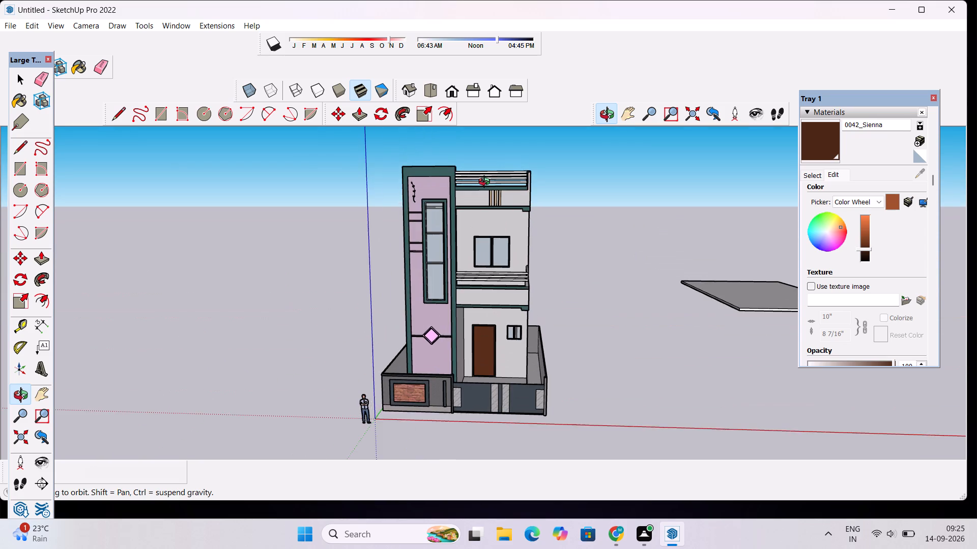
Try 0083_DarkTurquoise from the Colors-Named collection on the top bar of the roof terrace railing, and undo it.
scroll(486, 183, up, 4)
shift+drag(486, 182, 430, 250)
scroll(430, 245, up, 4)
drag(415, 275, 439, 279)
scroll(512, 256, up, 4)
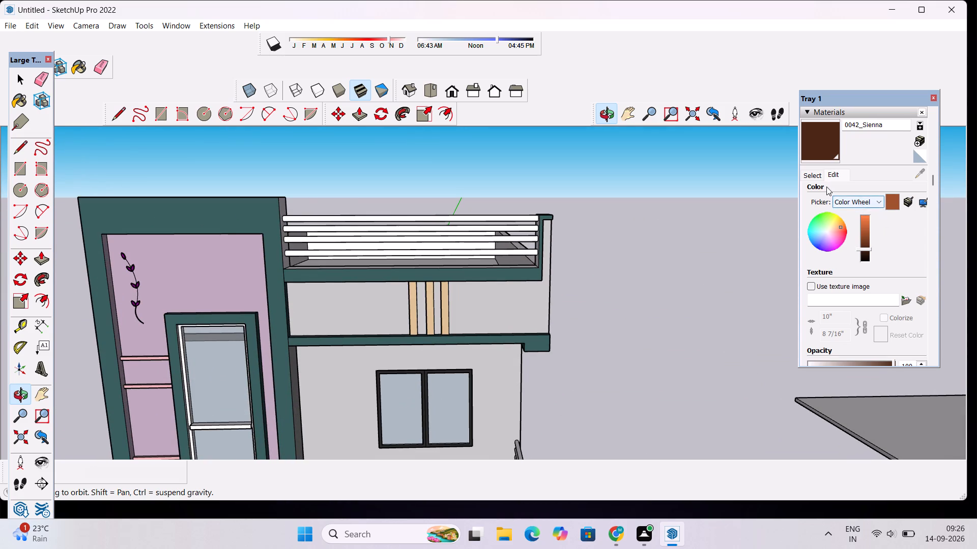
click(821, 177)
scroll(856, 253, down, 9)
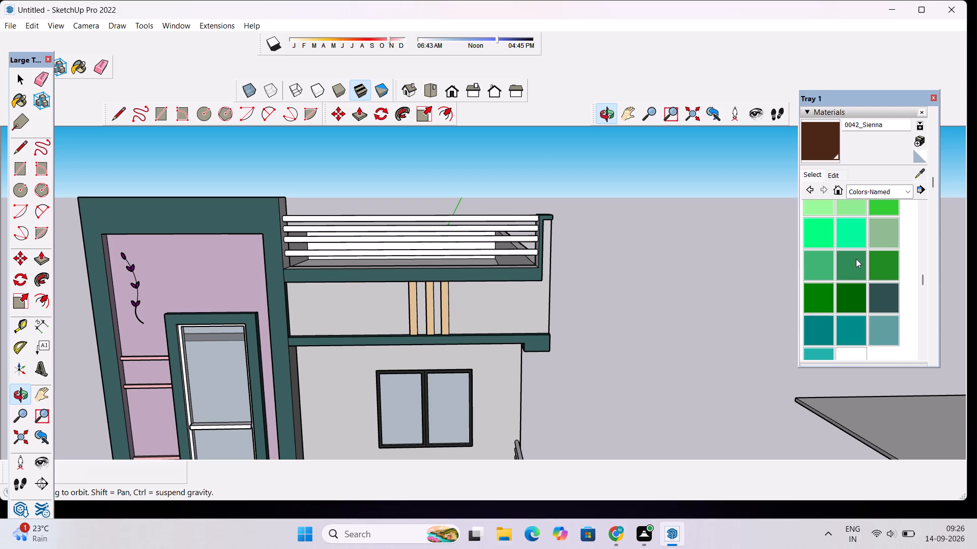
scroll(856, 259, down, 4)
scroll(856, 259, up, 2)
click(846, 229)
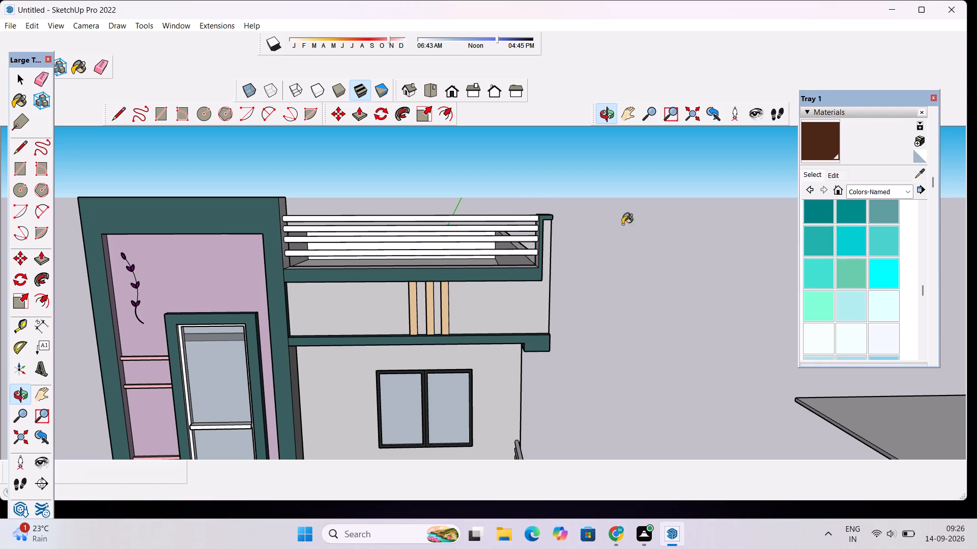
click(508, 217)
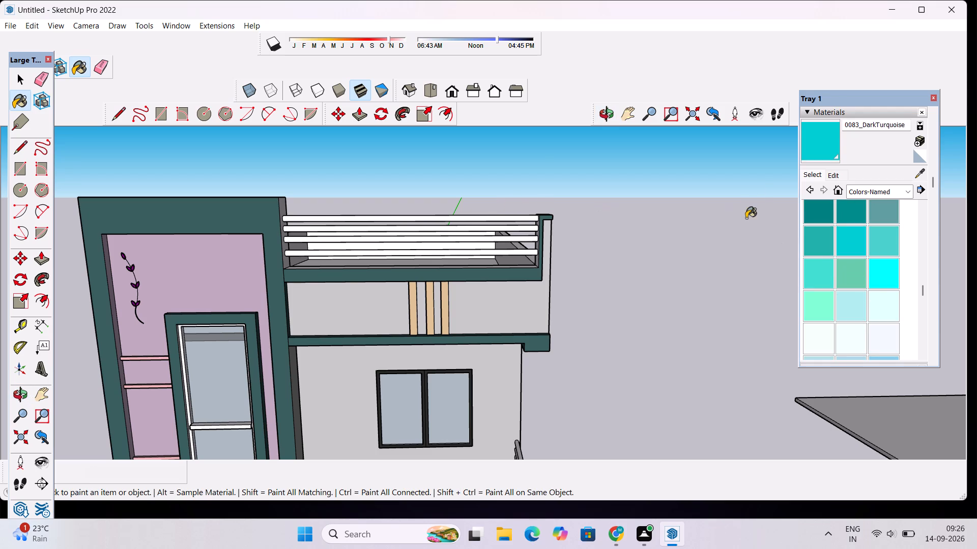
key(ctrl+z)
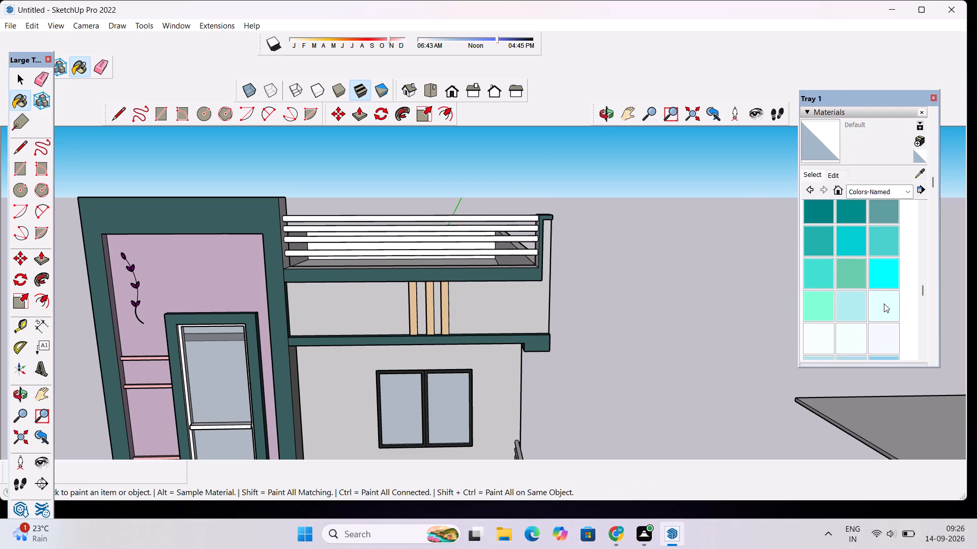
Paint the top bar of the roof terrace railing with 0090_LightCyan from the Colors-Named collection.
click(882, 303)
click(529, 220)
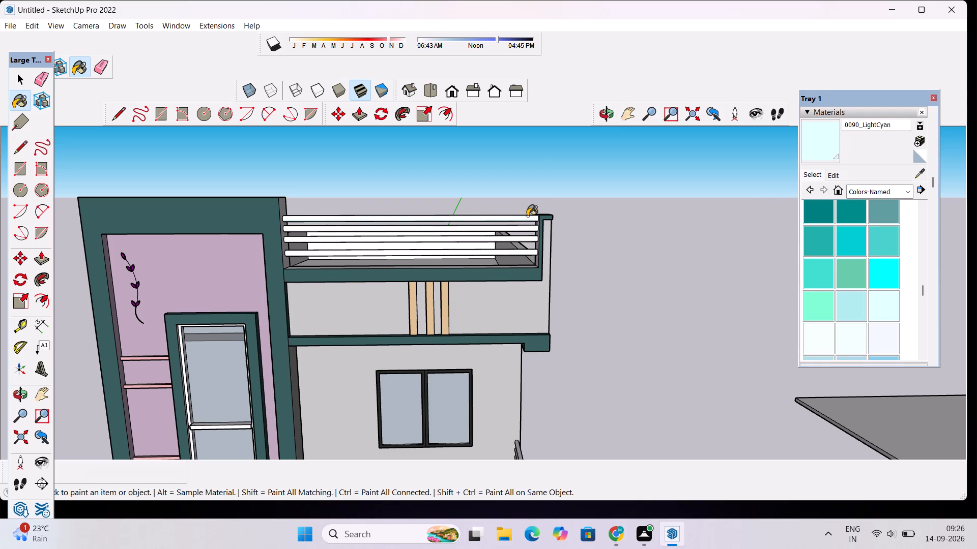
click(527, 216)
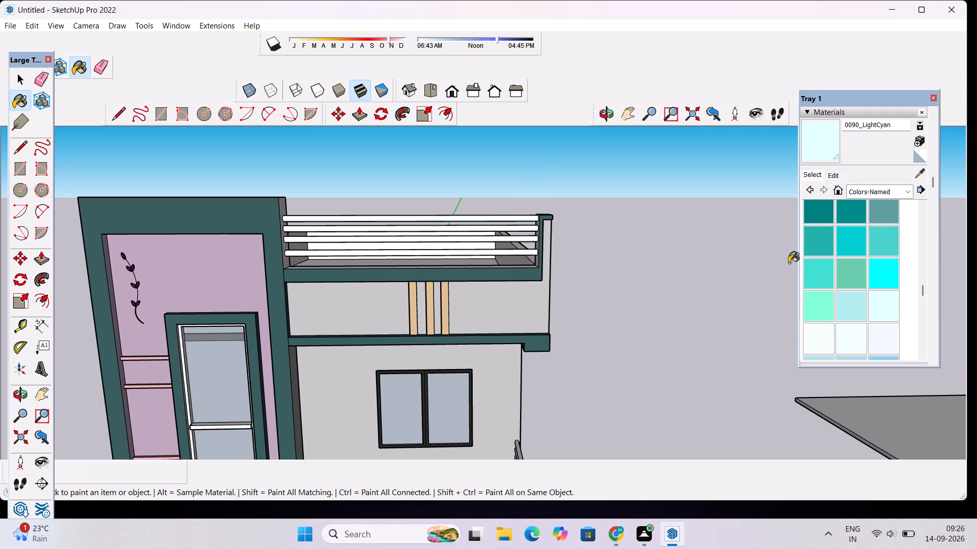
Darken the 0090_LightCyan railing colour to a soft gray-cyan by lowering its brightness.
click(836, 180)
click(832, 176)
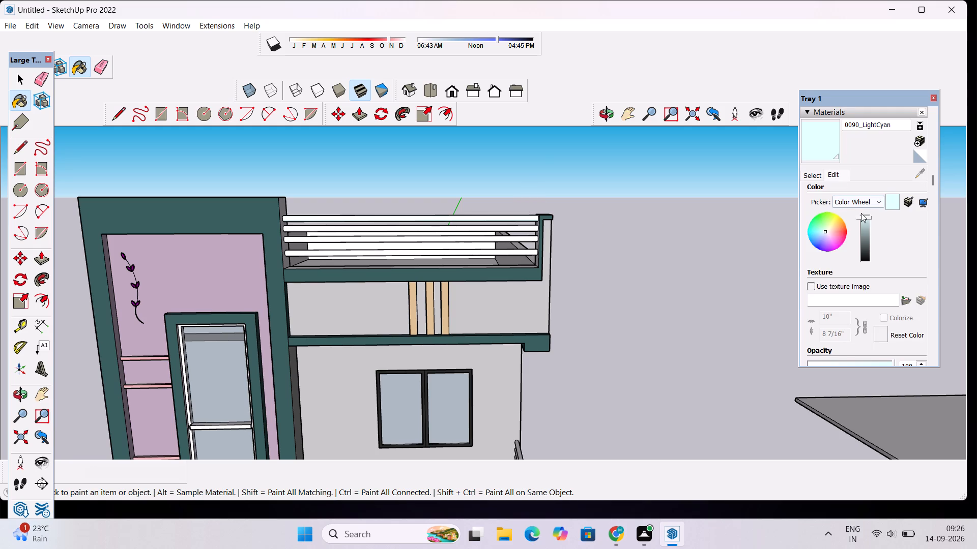
click(864, 223)
click(865, 225)
click(865, 229)
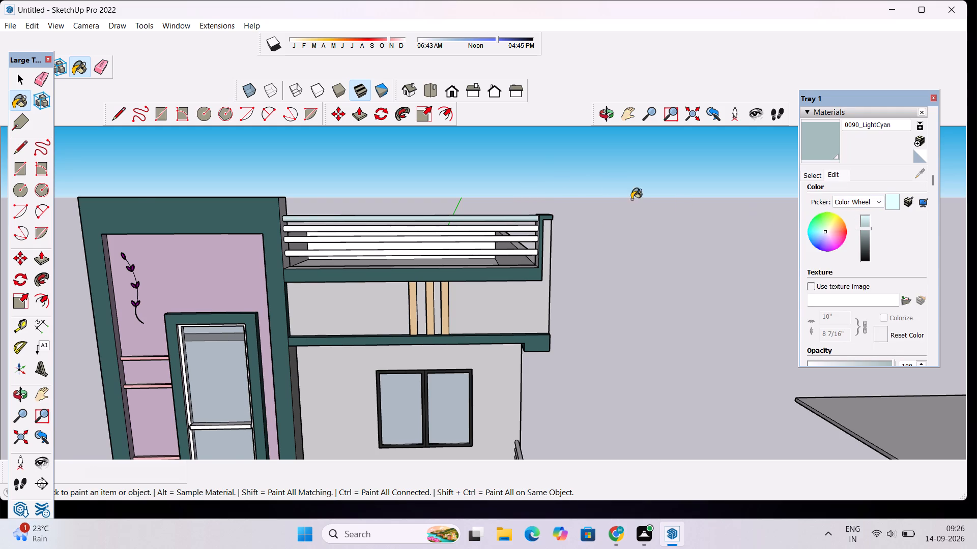
Paint the remaining bars of the roof terrace railing with the darkened 0090_LightCyan.
scroll(539, 183, down, 5)
scroll(527, 203, up, 9)
click(527, 210)
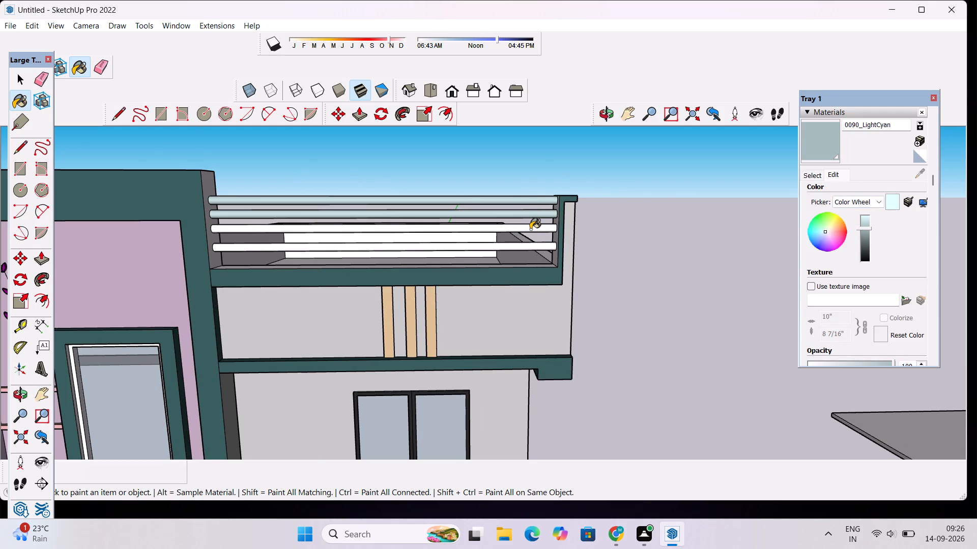
click(530, 229)
click(536, 247)
Paint the front and side bars of the first-floor balcony railing with the darkened 0090_LightCyan.
scroll(531, 175, down, 8)
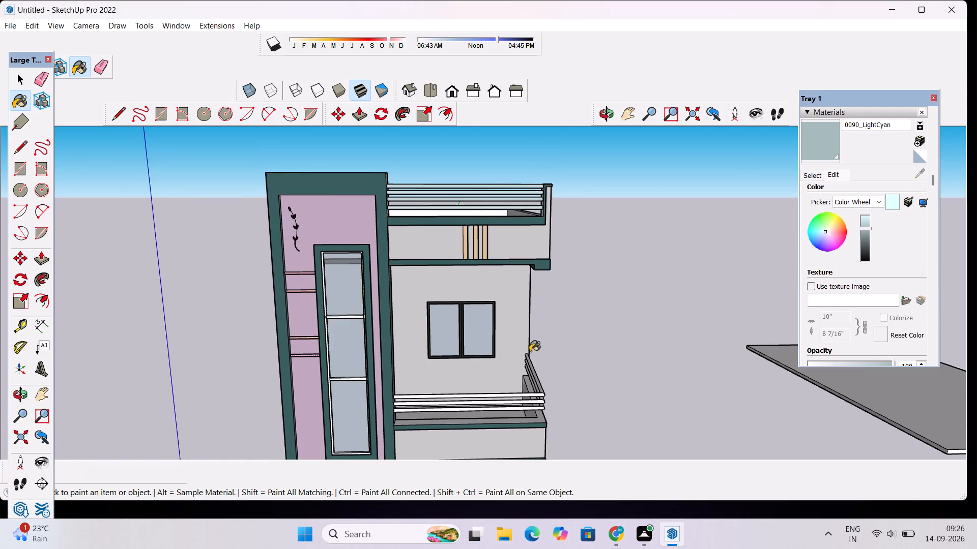
scroll(529, 354, up, 9)
click(529, 349)
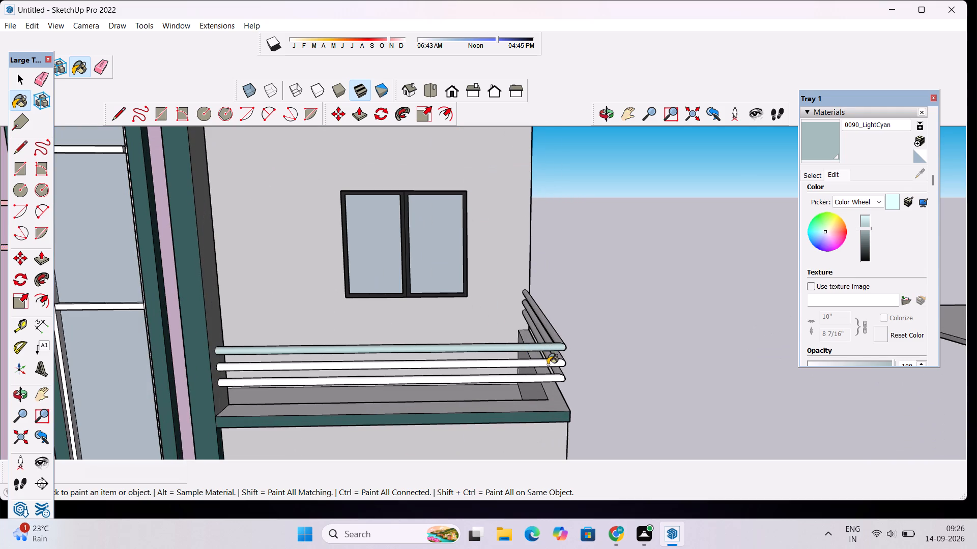
click(548, 364)
click(553, 380)
click(547, 329)
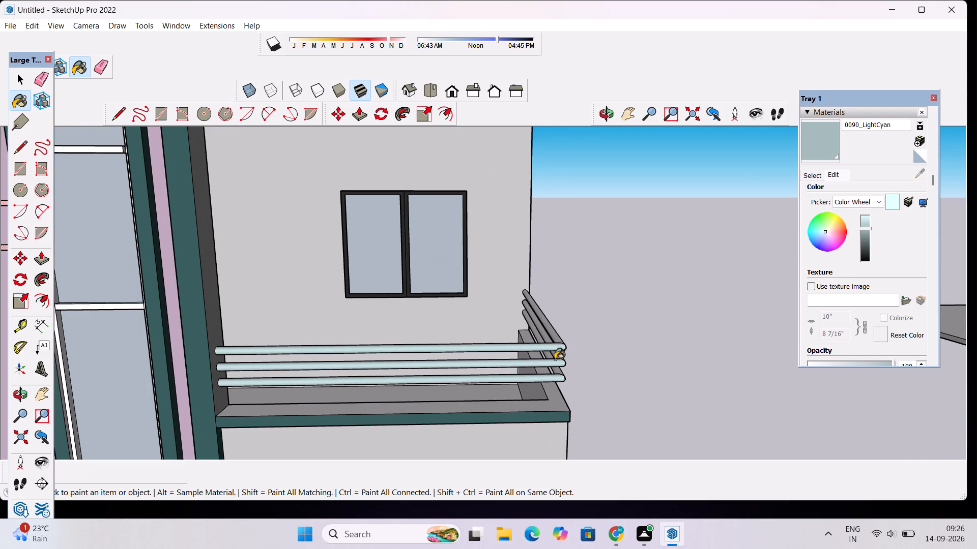
scroll(555, 354, up, 13)
click(555, 354)
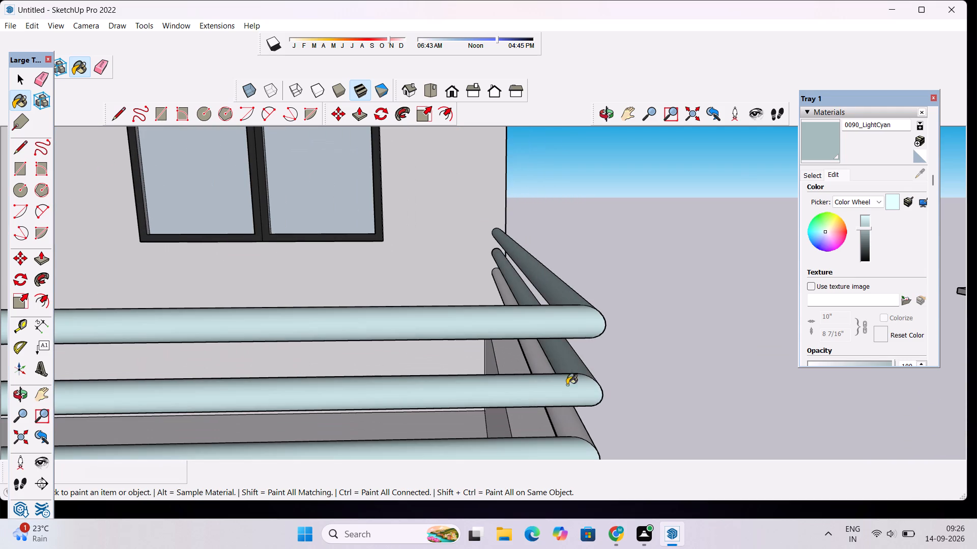
click(564, 426)
Paint the first-floor and ground-floor front walls with 0089_PaleTurquoise from the Colors-Named collection.
scroll(496, 297, down, 17)
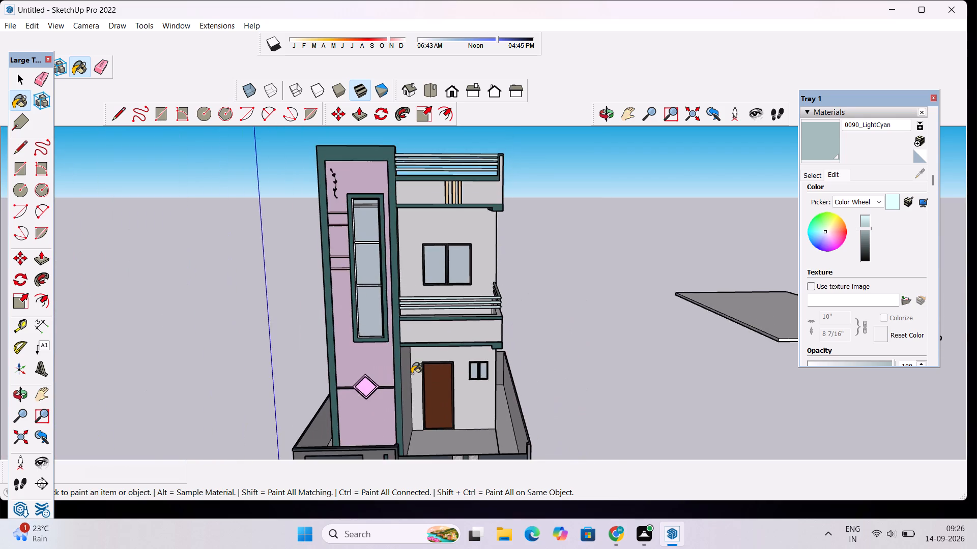
scroll(412, 374, up, 5)
click(809, 178)
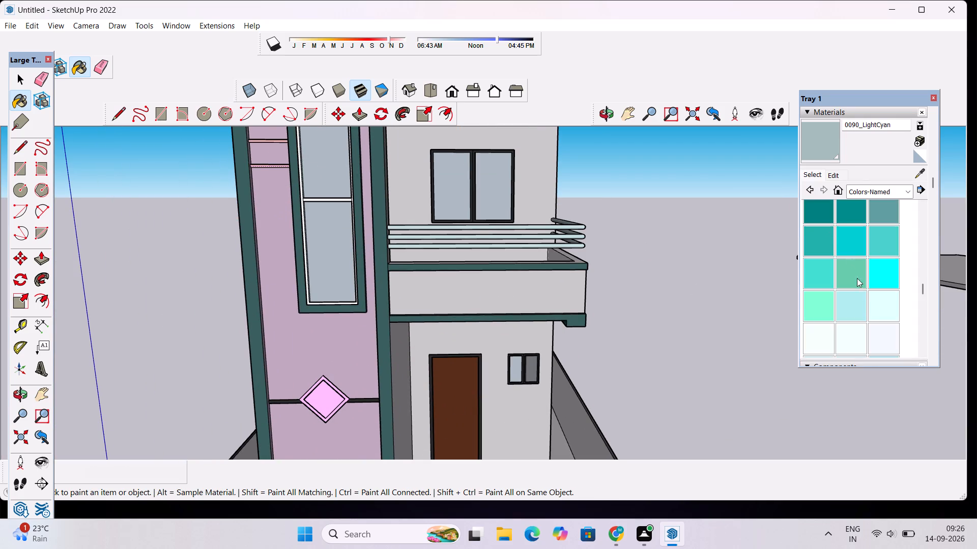
click(857, 307)
click(529, 187)
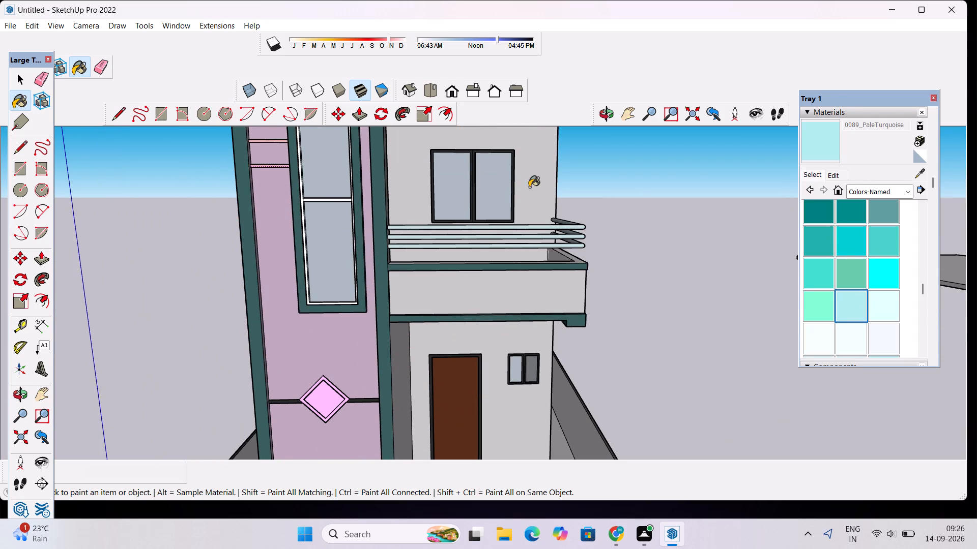
scroll(503, 227, down, 10)
click(509, 326)
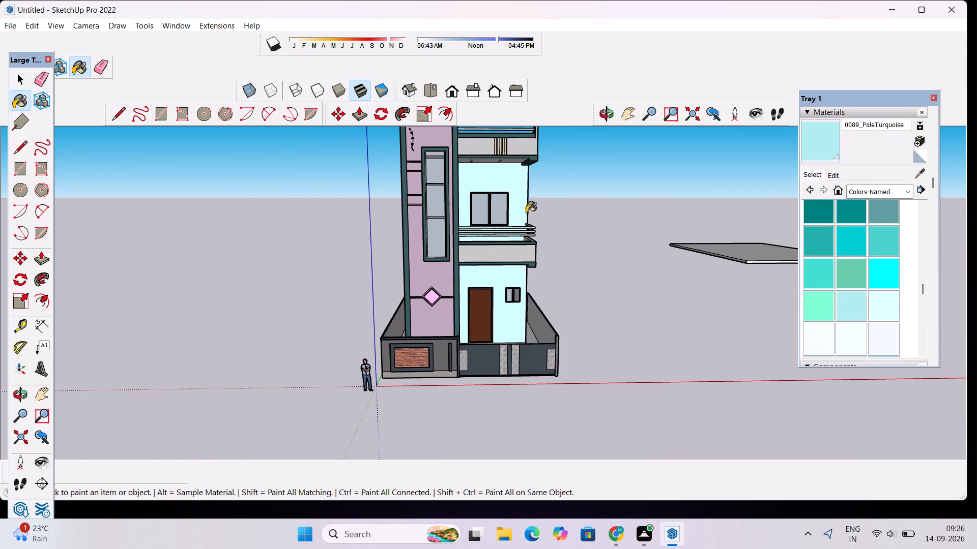
Darken the 0089_PaleTurquoise wall colour by lowering its brightness.
click(835, 174)
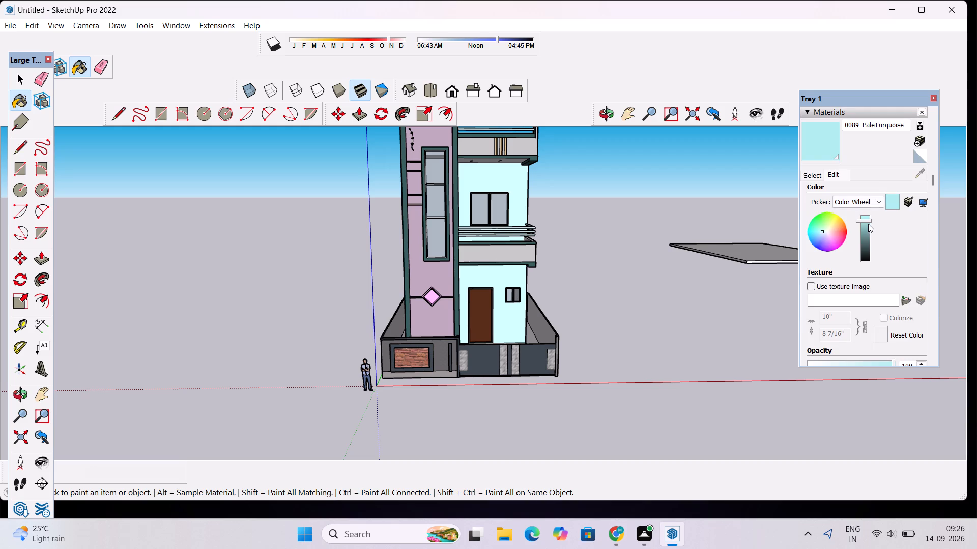
click(866, 225)
double_click(867, 228)
click(868, 231)
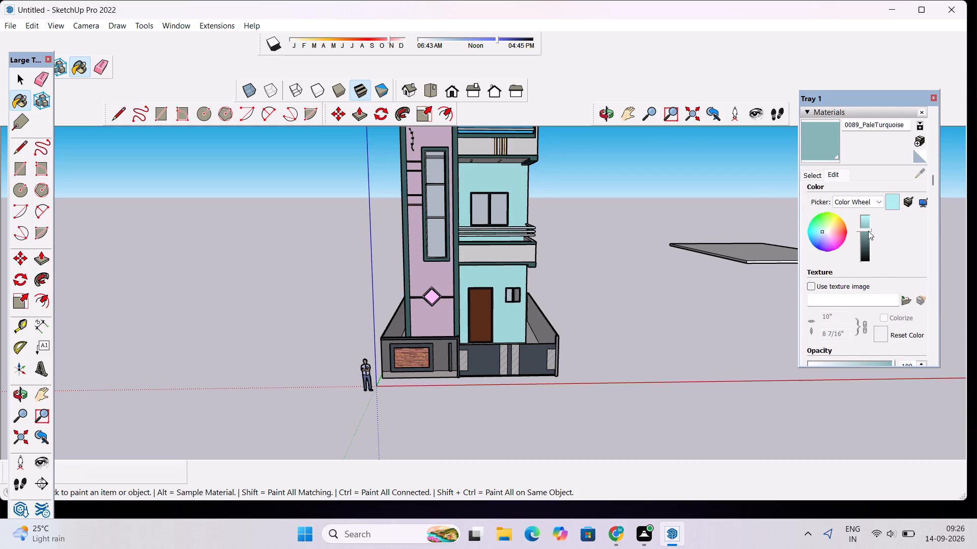
Examine the turquoise front walls and the whole house from several angles.
click(604, 118)
drag(639, 227, 403, 193)
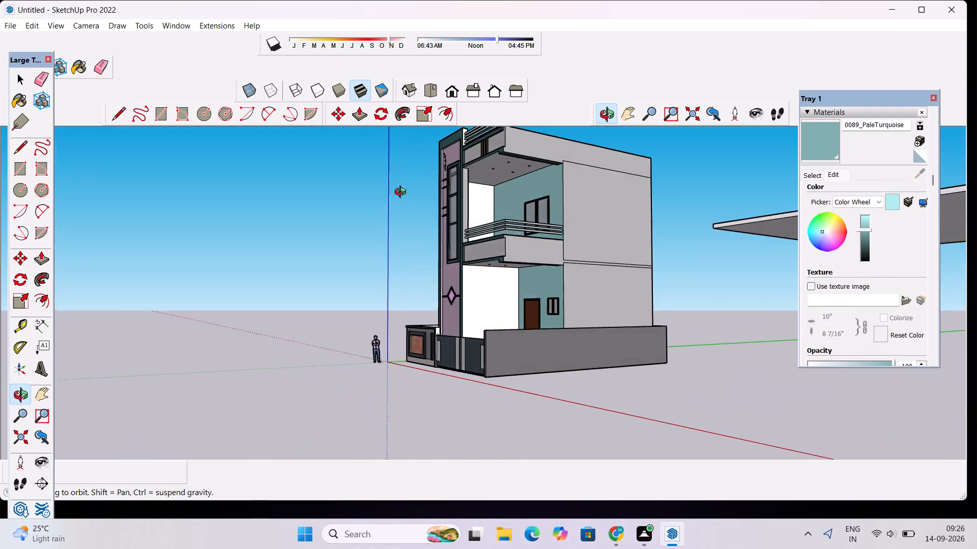
drag(403, 193, 629, 169)
scroll(553, 214, down, 6)
scroll(538, 211, up, 7)
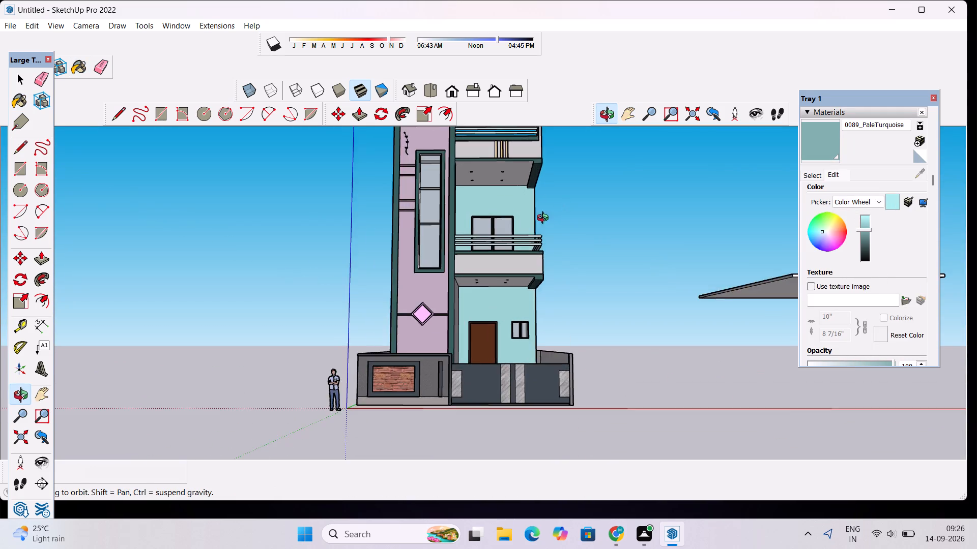
drag(604, 246, 495, 309)
scroll(490, 302, down, 6)
drag(481, 283, 493, 283)
drag(467, 280, 475, 282)
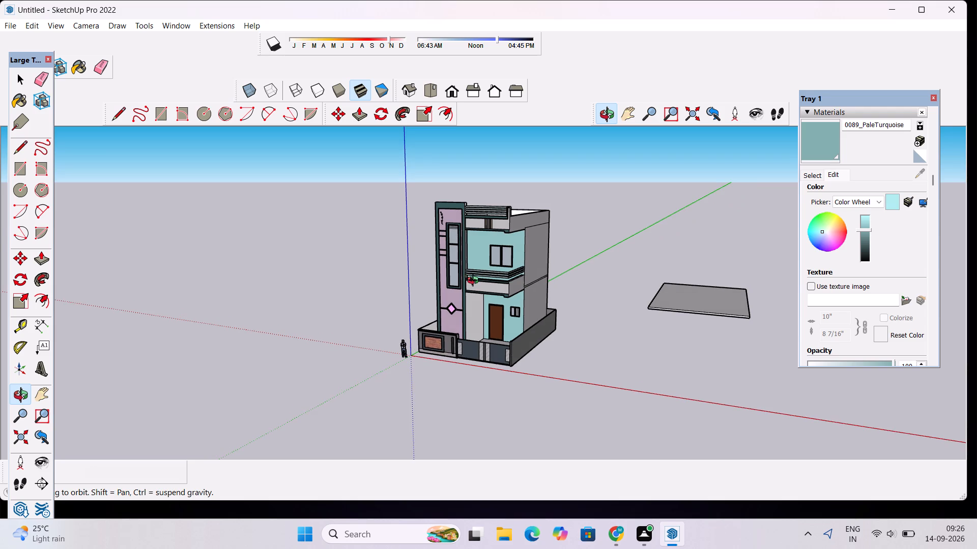
Delete the loose flat slab lying beside the house.
key(space)
click(687, 297)
key(Delete)
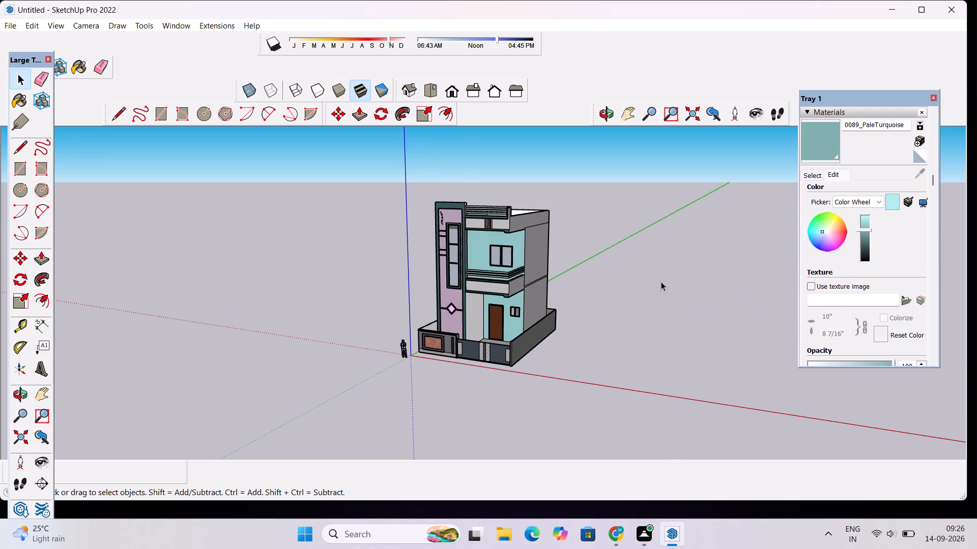
Examine the front elevation's colours, including the tower, balconies and gate.
scroll(614, 274, down, 5)
click(610, 109)
drag(529, 251, 591, 255)
scroll(524, 275, up, 11)
drag(499, 250, 500, 250)
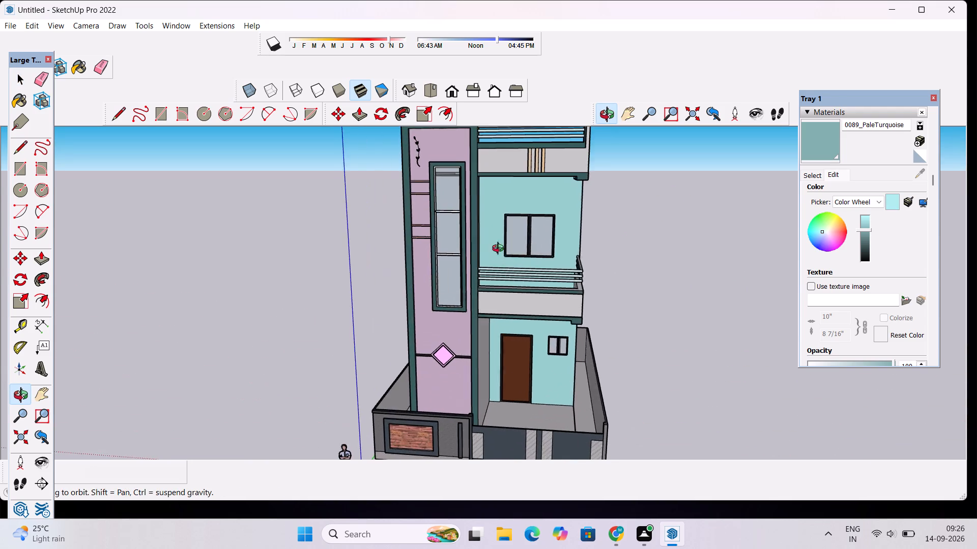
drag(500, 250, 544, 236)
scroll(545, 235, down, 5)
scroll(552, 247, up, 5)
scroll(552, 247, down, 5)
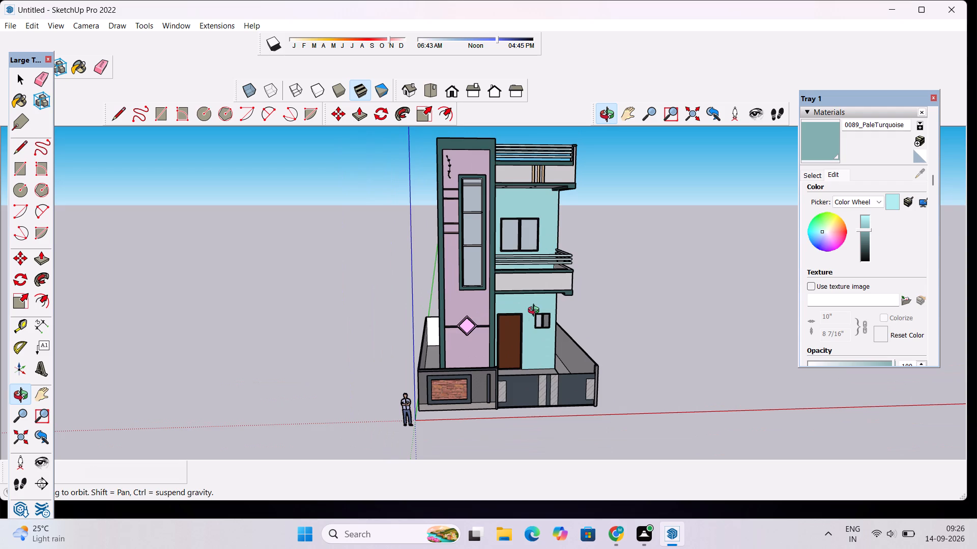
shift+drag(537, 322, 497, 308)
scroll(481, 331, up, 5)
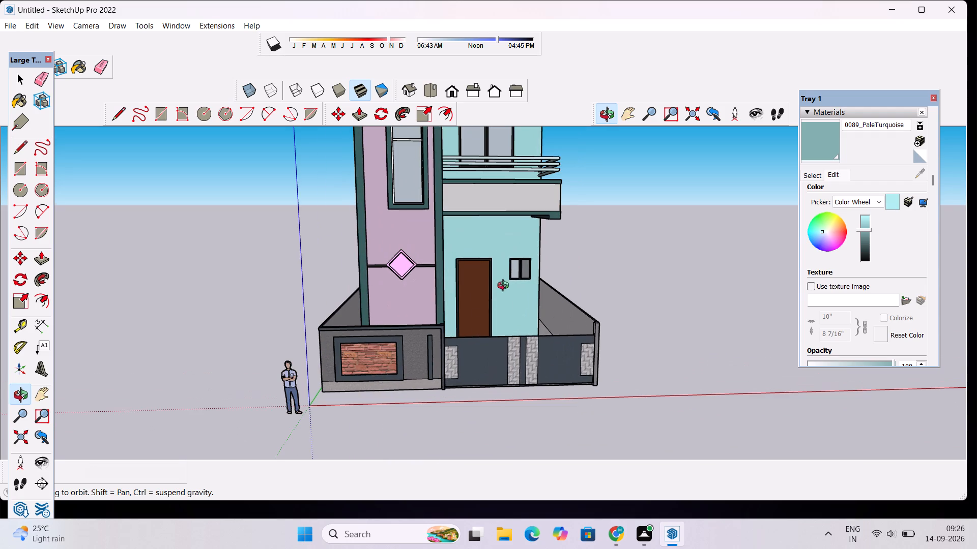
Paint the porch floor and its front edge with Stone Marble from the Stone collection.
drag(505, 300, 473, 398)
scroll(610, 272, up, 2)
drag(494, 344, 496, 365)
scroll(503, 356, up, 4)
drag(510, 339, 497, 413)
drag(531, 364, 563, 329)
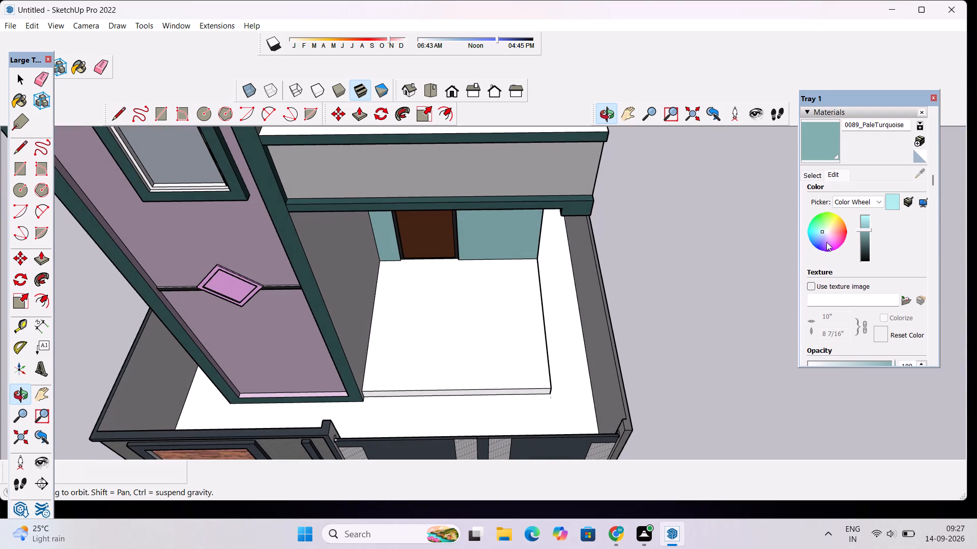
click(811, 177)
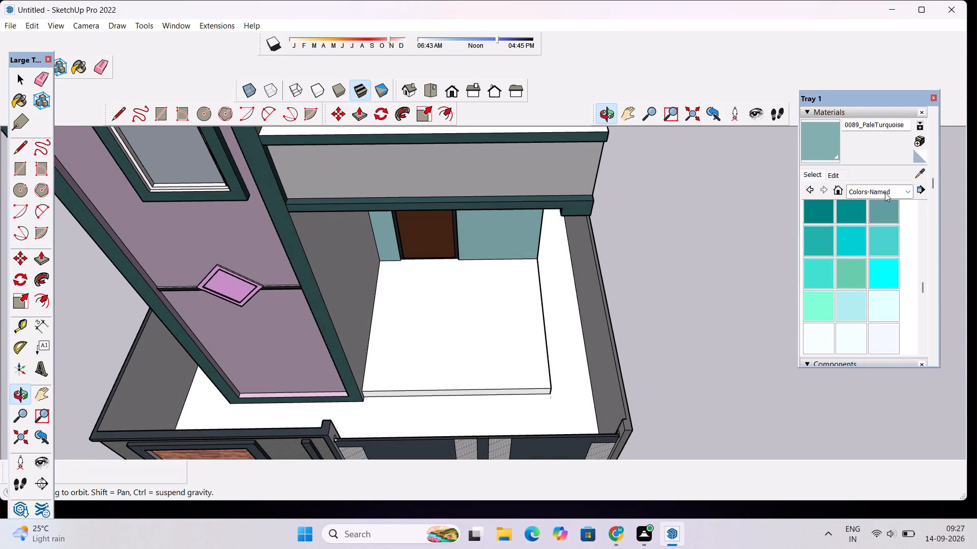
click(890, 191)
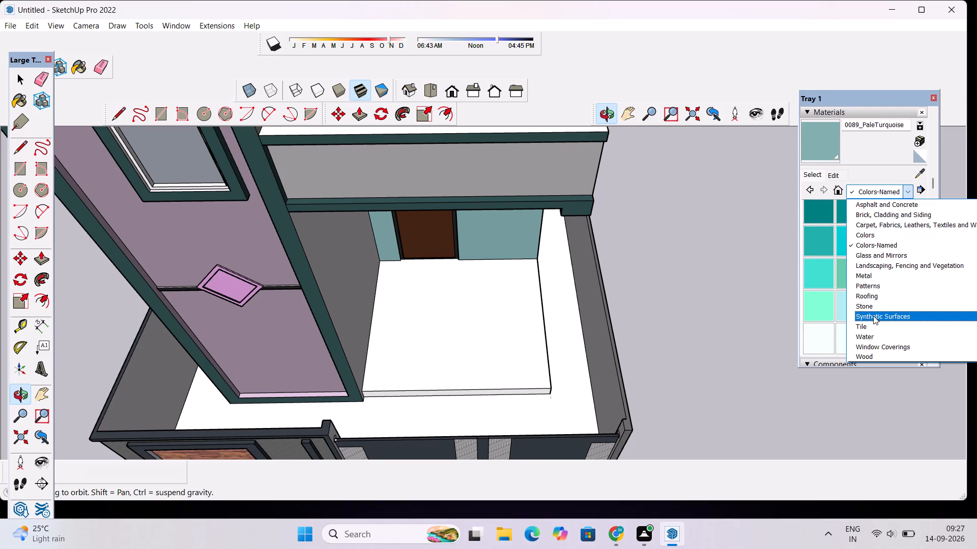
click(871, 304)
click(821, 278)
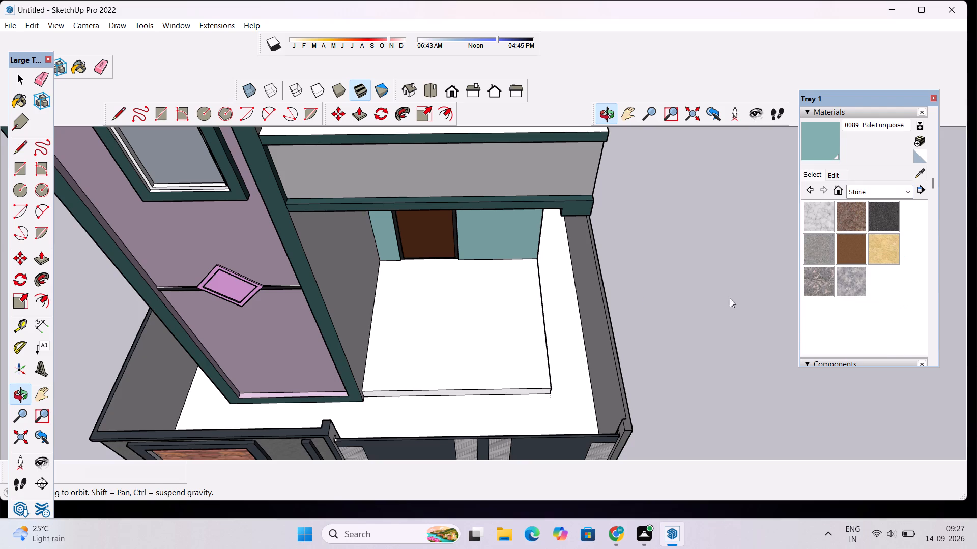
click(512, 311)
scroll(530, 390, up, 6)
click(530, 390)
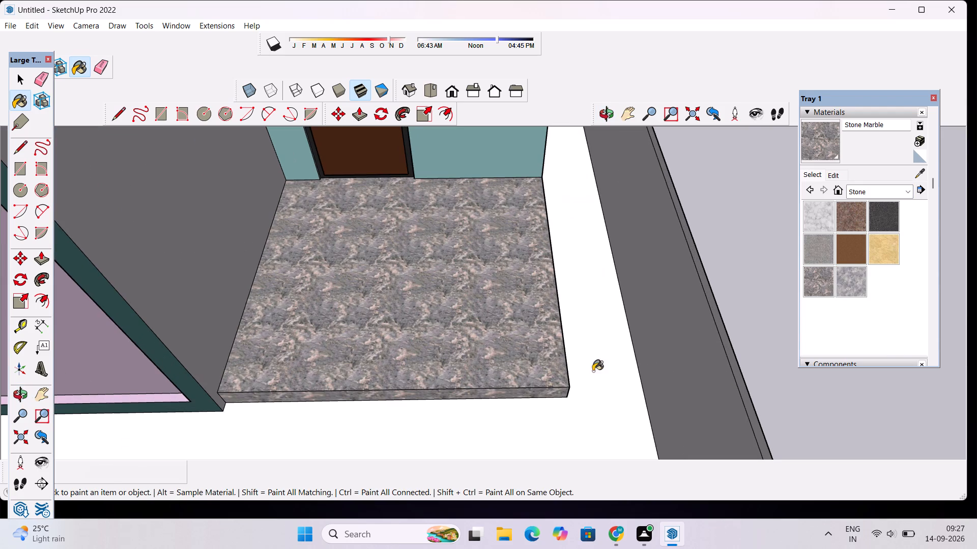
Paint the yard ground around the porch inside the boundary wall with Granite Dark Gray from the Stone collection.
click(886, 212)
click(609, 322)
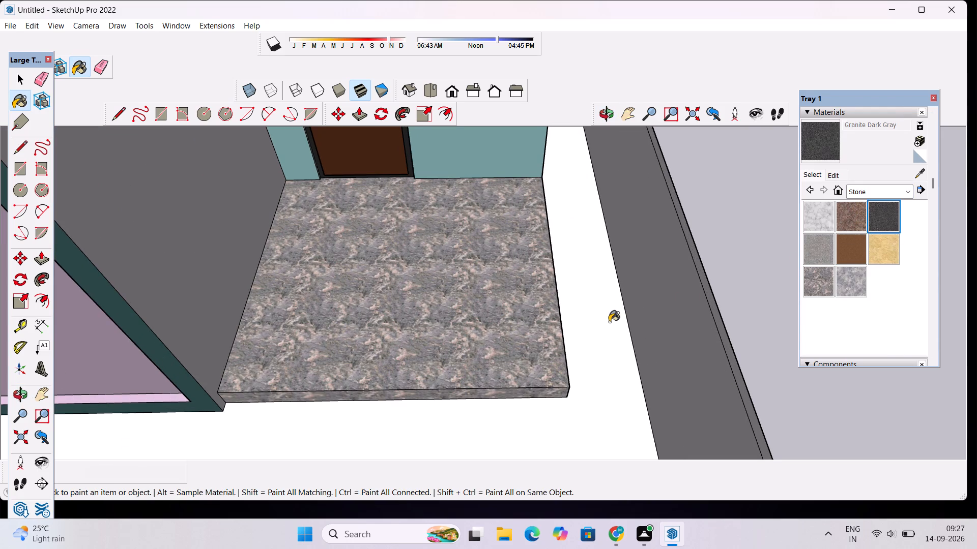
Examine the entrance area, with its stone floors, gate and front door, from several angles.
scroll(579, 225, down, 11)
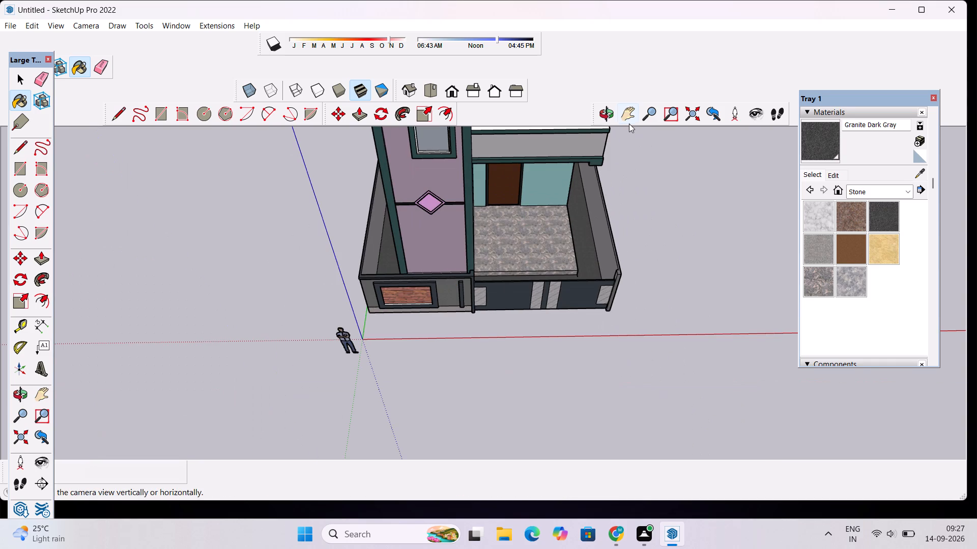
click(605, 114)
drag(615, 270, 625, 150)
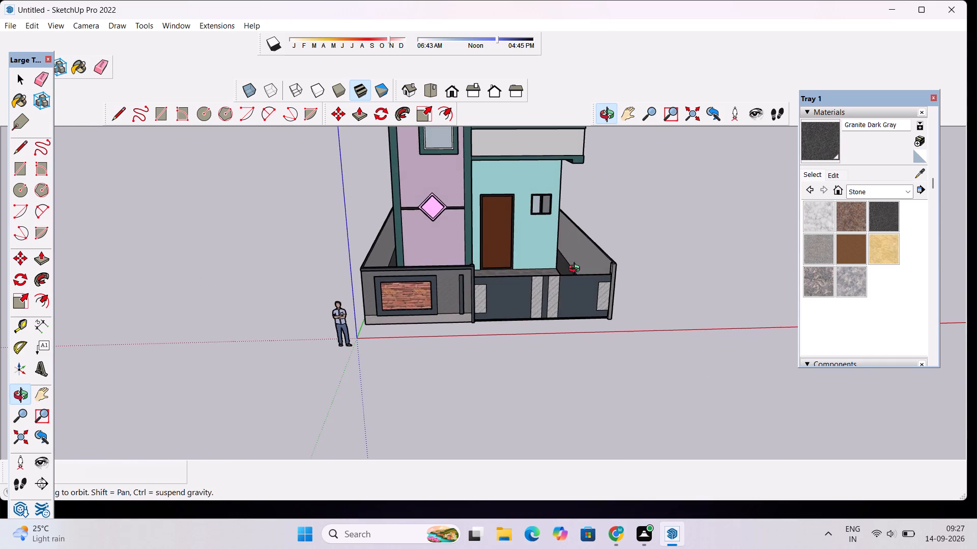
scroll(577, 270, up, 4)
scroll(577, 270, down, 3)
drag(562, 275, 477, 313)
scroll(438, 247, up, 4)
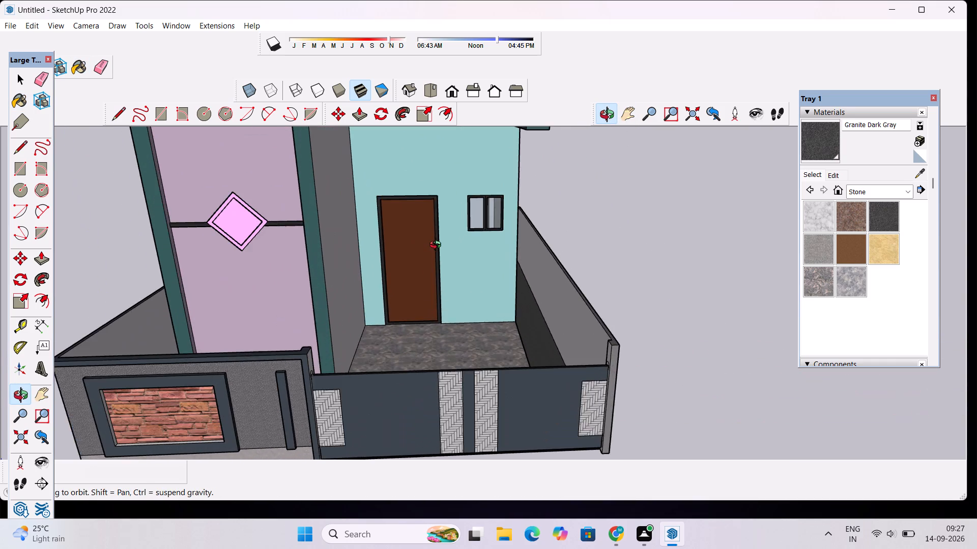
scroll(438, 246, down, 6)
drag(440, 291, 452, 255)
scroll(434, 252, up, 5)
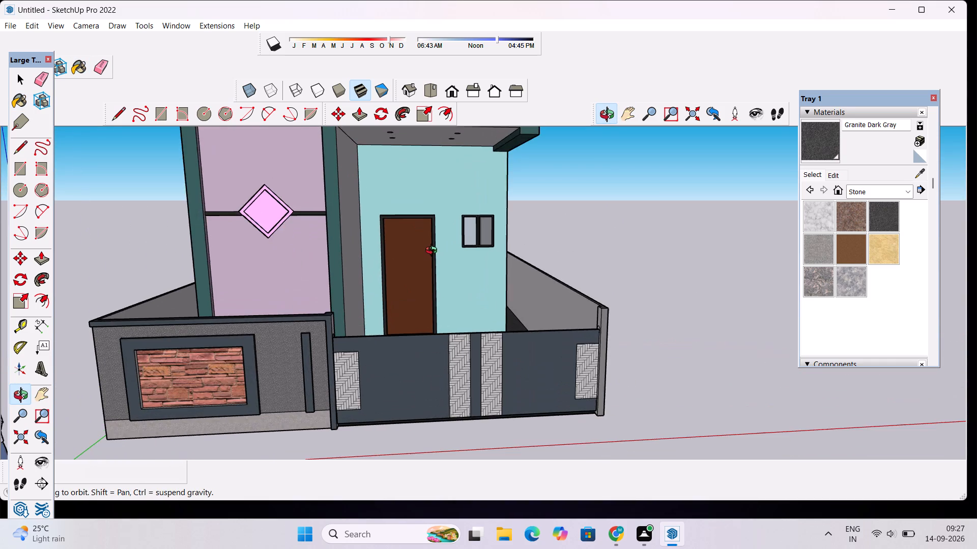
Draw a vertical handle rectangle about 11 1/2" by 2 3/4" on the brown front door, beside its hall-side edge at mid-height.
scroll(425, 260, down, 4)
scroll(409, 292, up, 12)
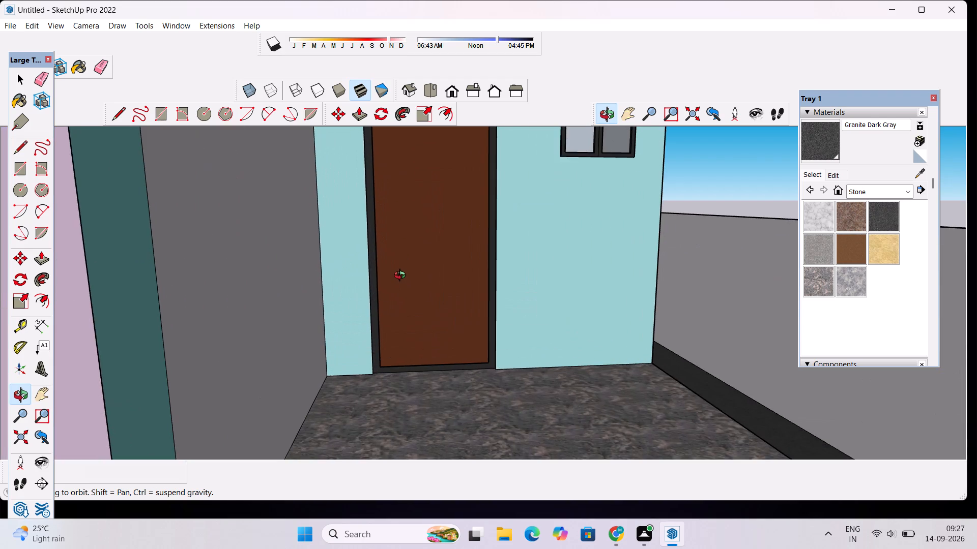
scroll(399, 270, down, 2)
shift+drag(401, 270, 436, 327)
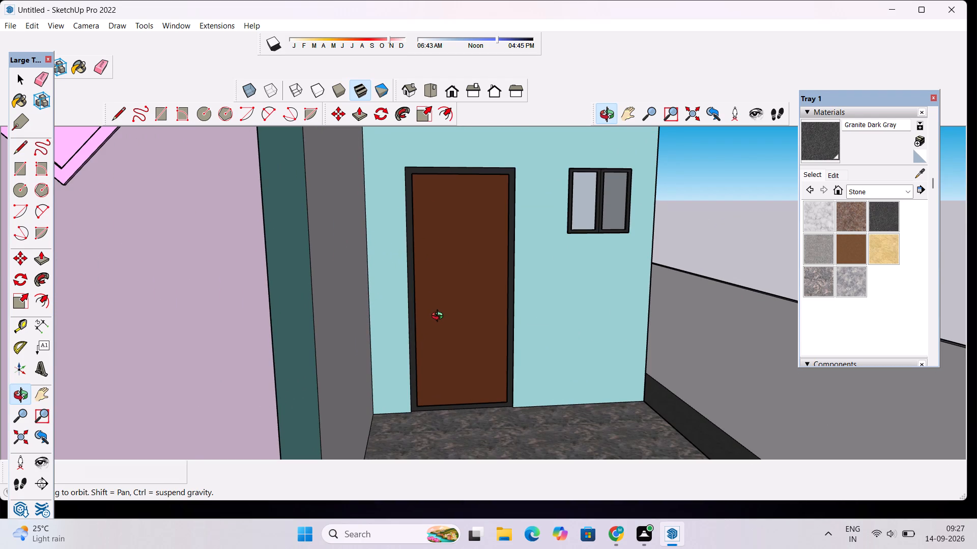
key(r)
scroll(429, 289, up, 6)
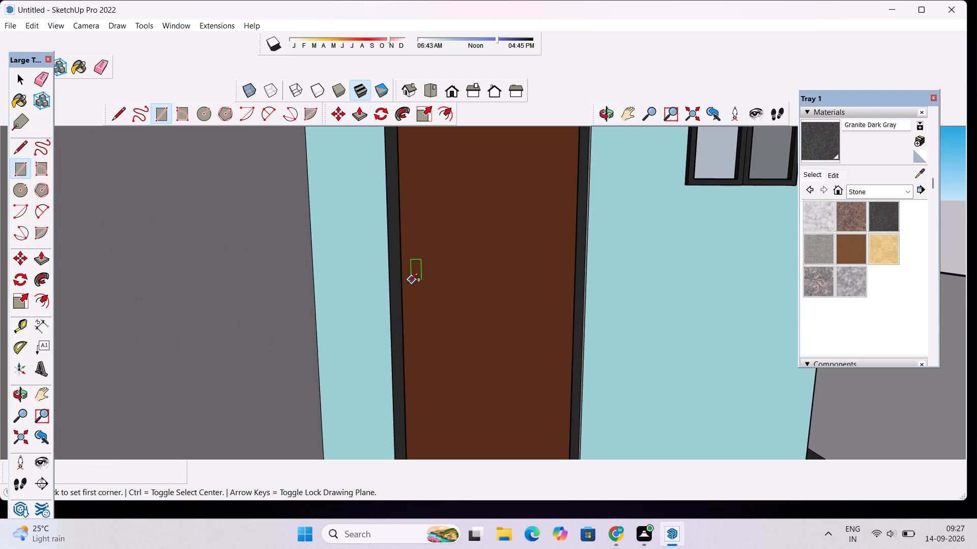
click(408, 283)
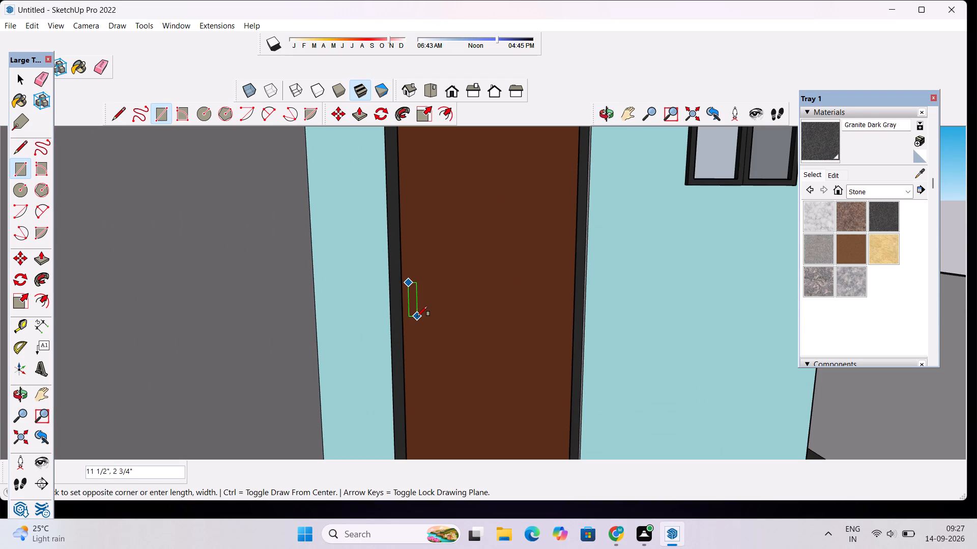
click(417, 316)
key(space)
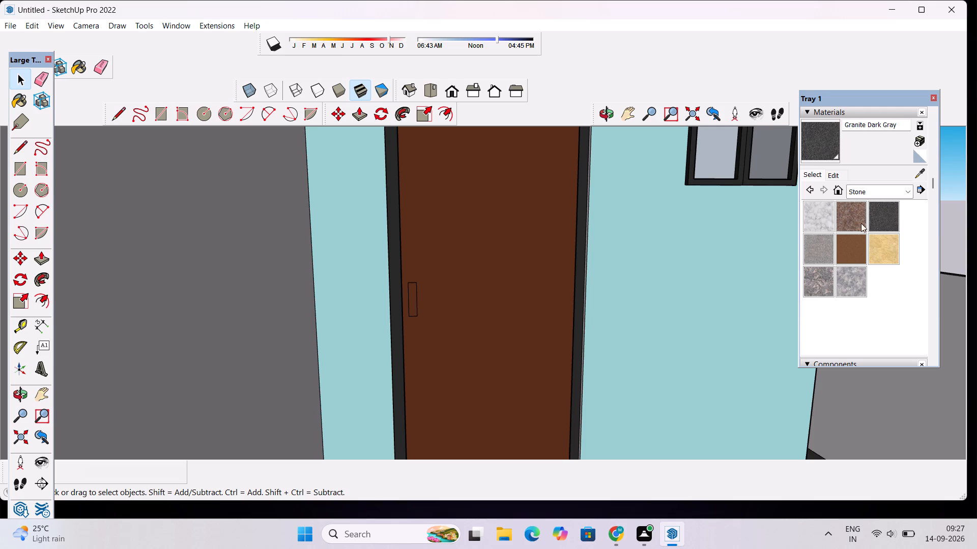
Paint the door's handle rectangle with 0008_LavenderBlush from the Colors-Named collection.
click(877, 196)
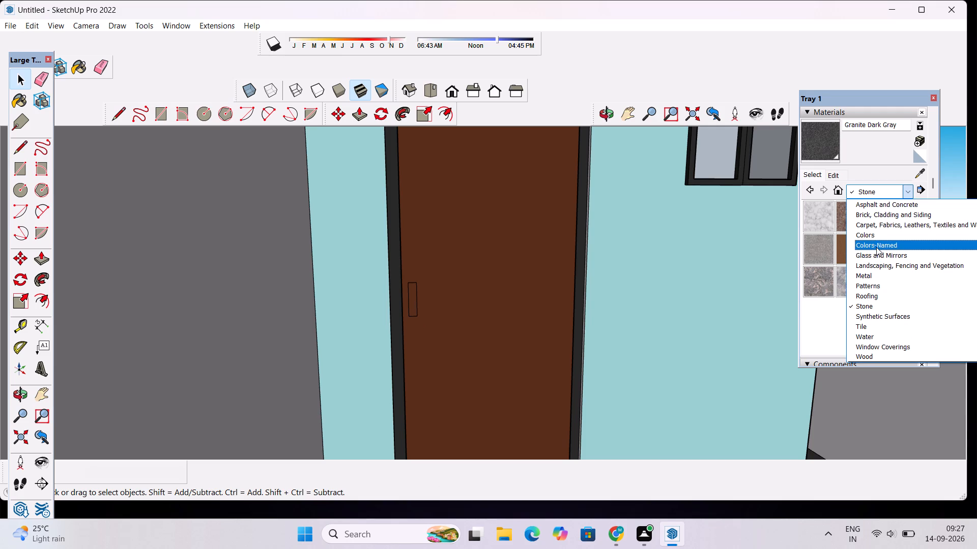
click(876, 247)
click(849, 285)
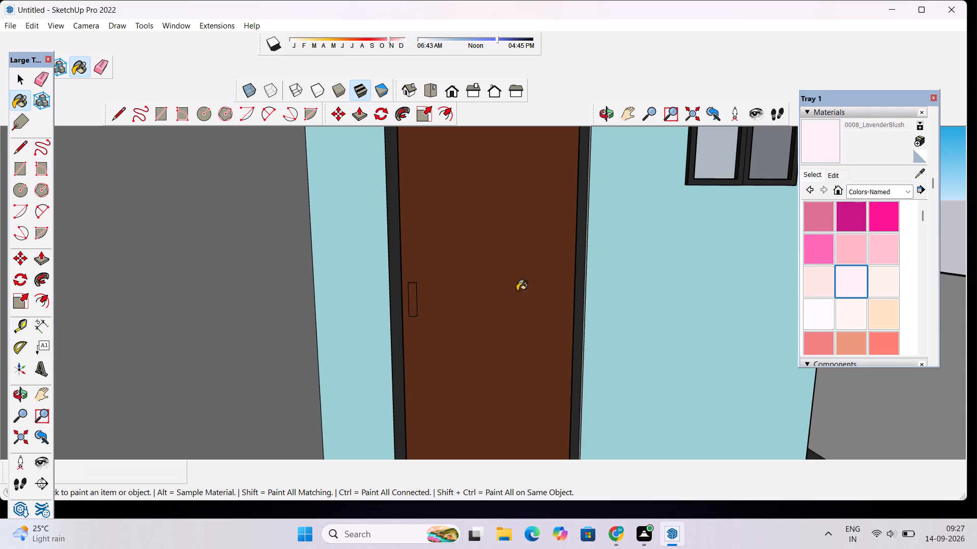
scroll(479, 287, up, 4)
scroll(392, 285, up, 4)
click(372, 303)
scroll(375, 295, down, 2)
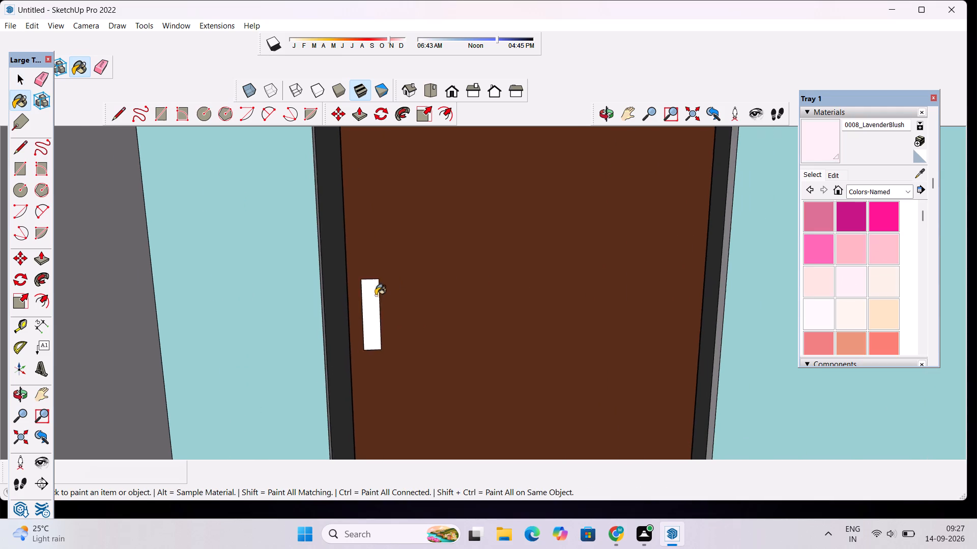
scroll(376, 295, down, 20)
scroll(376, 295, down, 19)
key(space)
scroll(450, 213, up, 4)
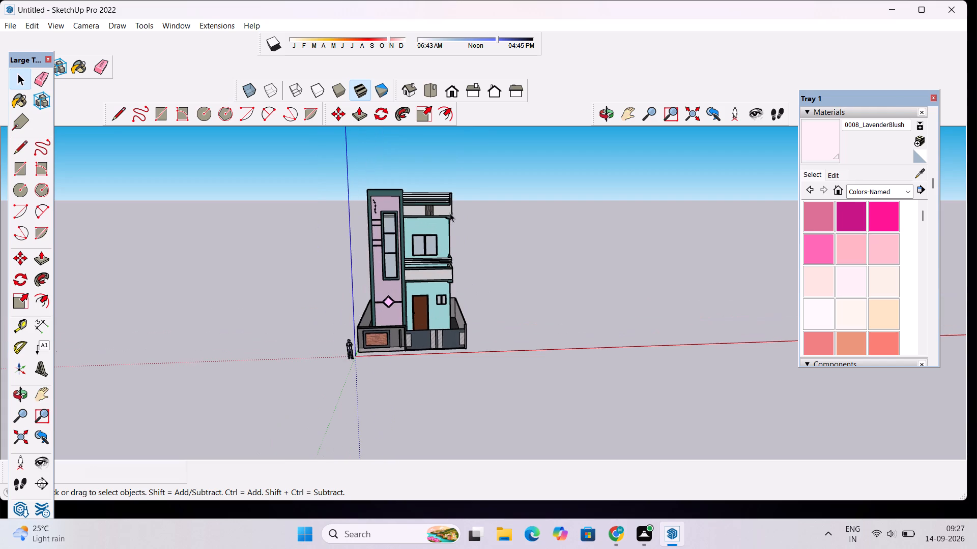
Start saving the model in the Documents folder as a SketchUp model and clear the default file name.
key(ctrl+s)
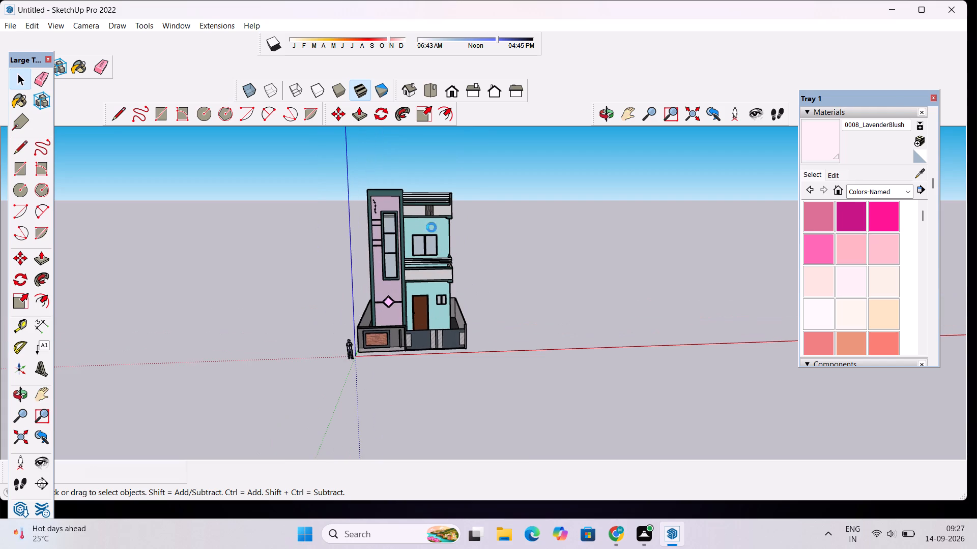
click(193, 246)
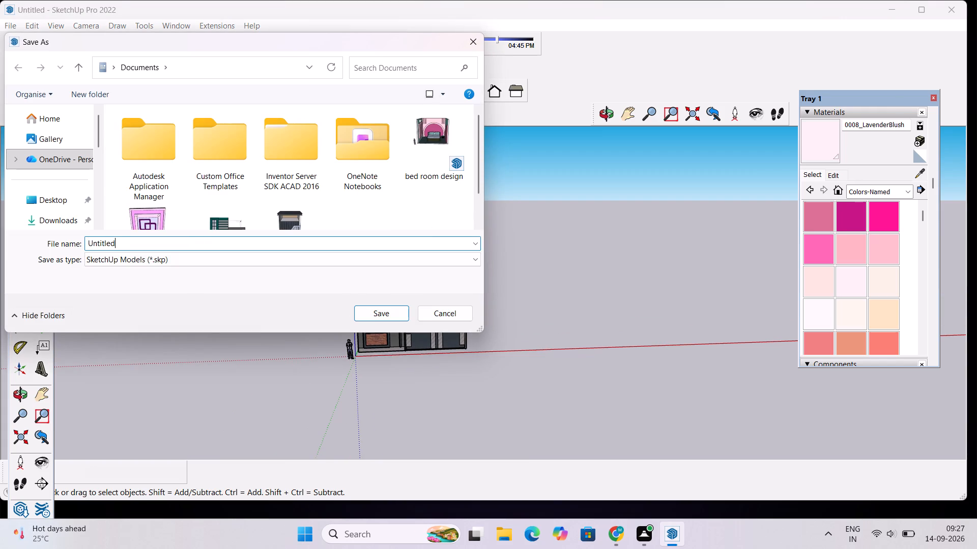
key(BackSpace)
key(BackSpace)
key(BackSpace)
key(BackSpace)
key(BackSpace)
key(BackSpace)
key(BackSpace)
key(BackSpace)
key(BackSpace)
key(BackSpace)
key(BackSpace)
key(BackSpace)
key(BackSpace)
key(BackSpace)
key(BackSpace)
key(BackSpace)
key(BackSpace)
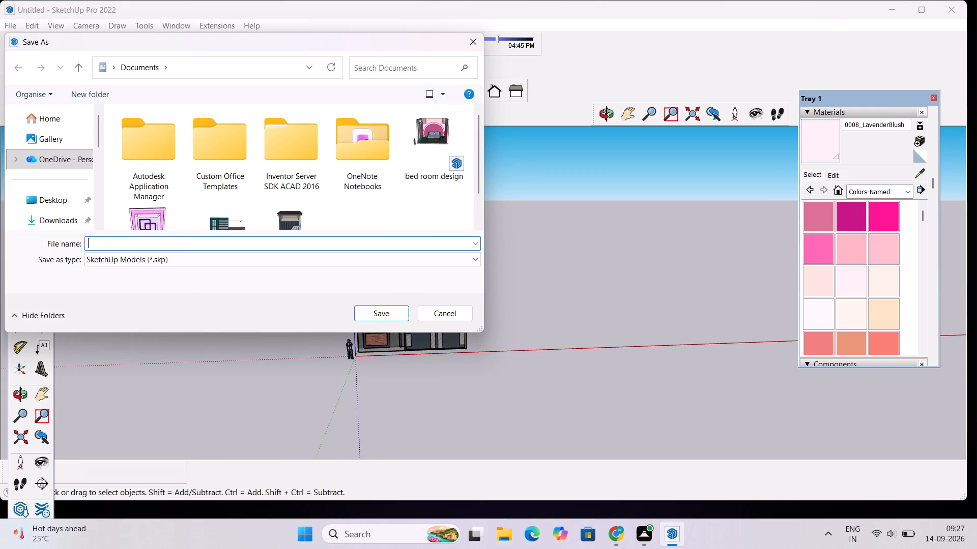
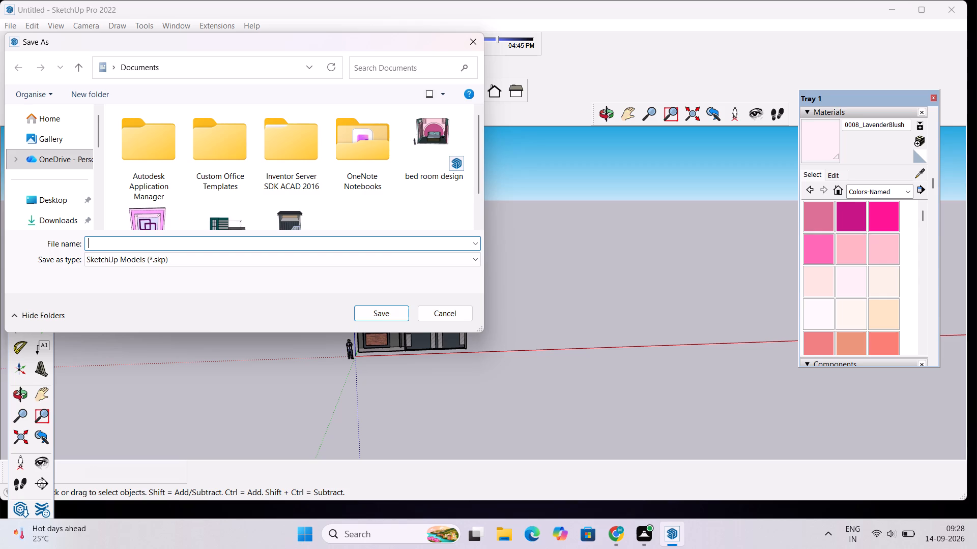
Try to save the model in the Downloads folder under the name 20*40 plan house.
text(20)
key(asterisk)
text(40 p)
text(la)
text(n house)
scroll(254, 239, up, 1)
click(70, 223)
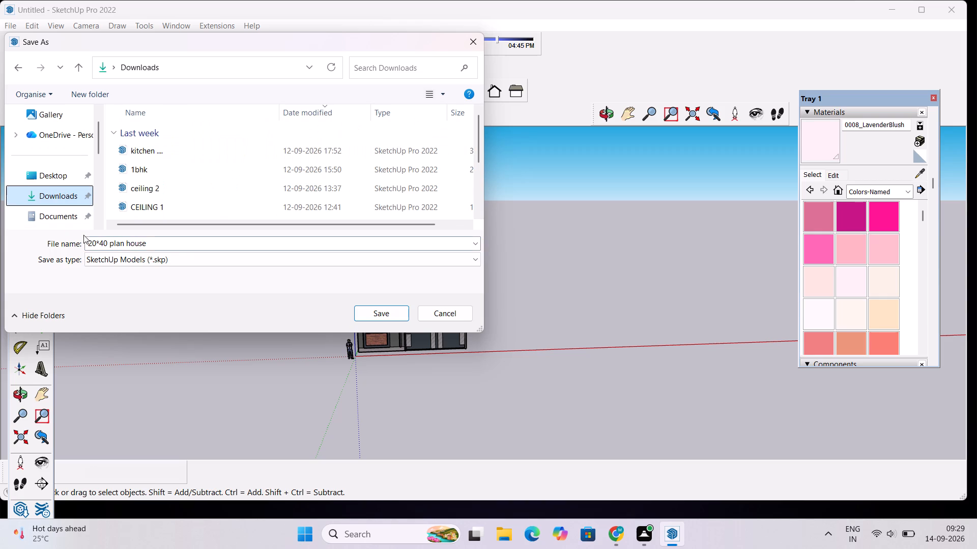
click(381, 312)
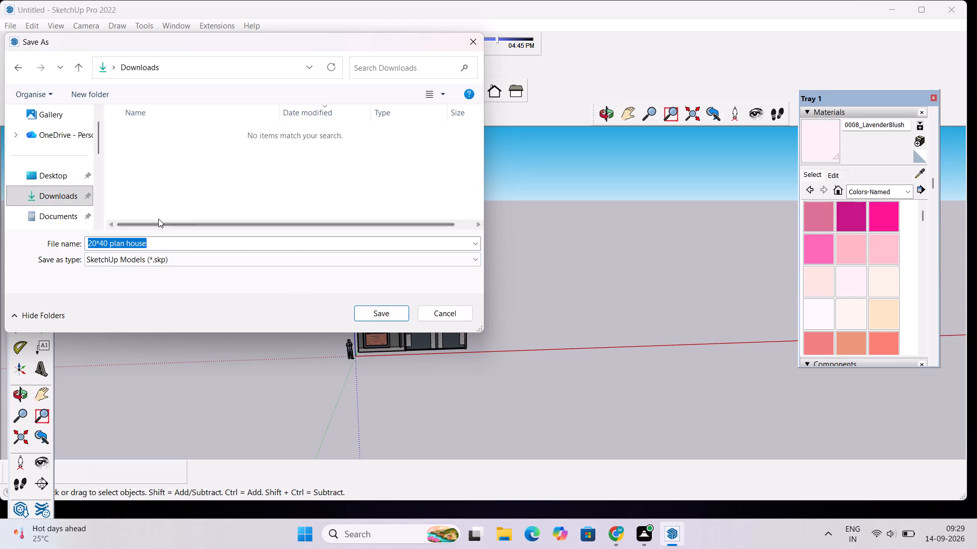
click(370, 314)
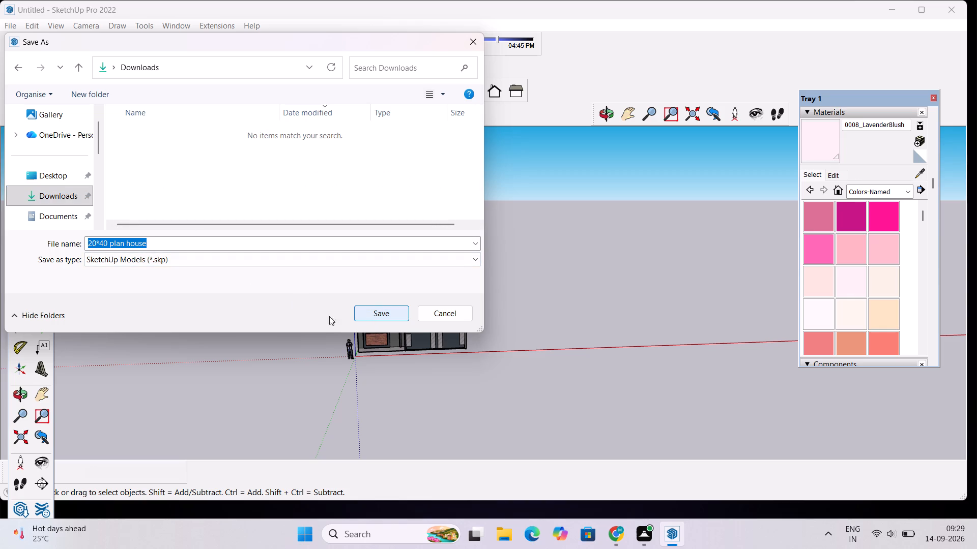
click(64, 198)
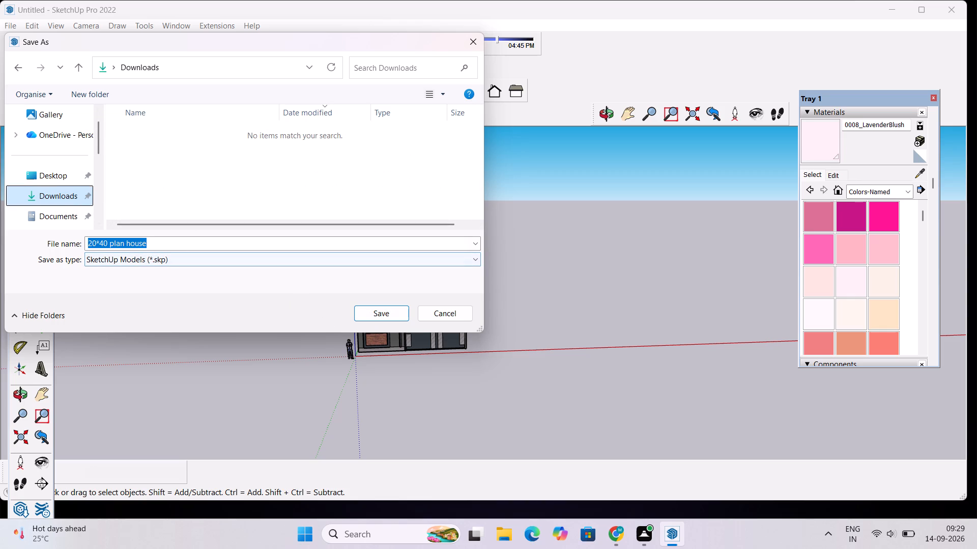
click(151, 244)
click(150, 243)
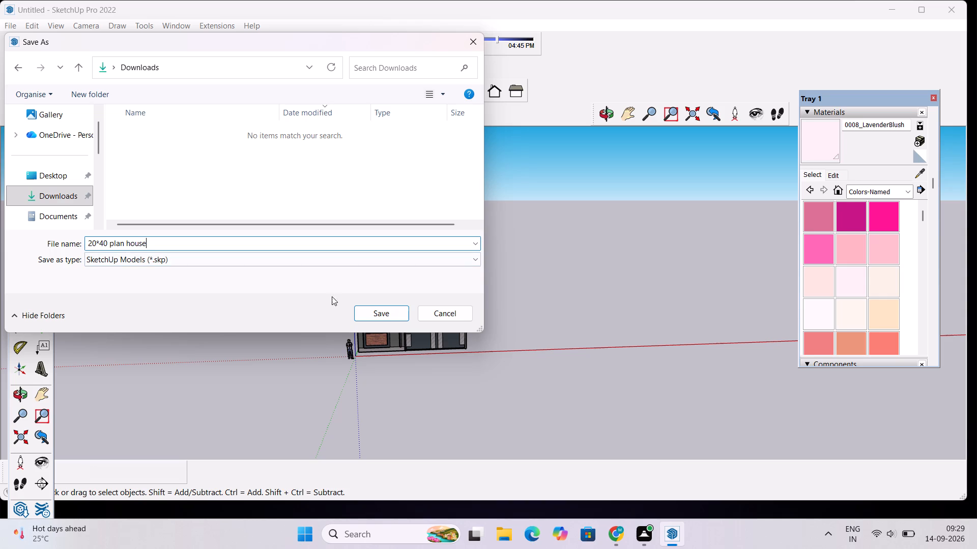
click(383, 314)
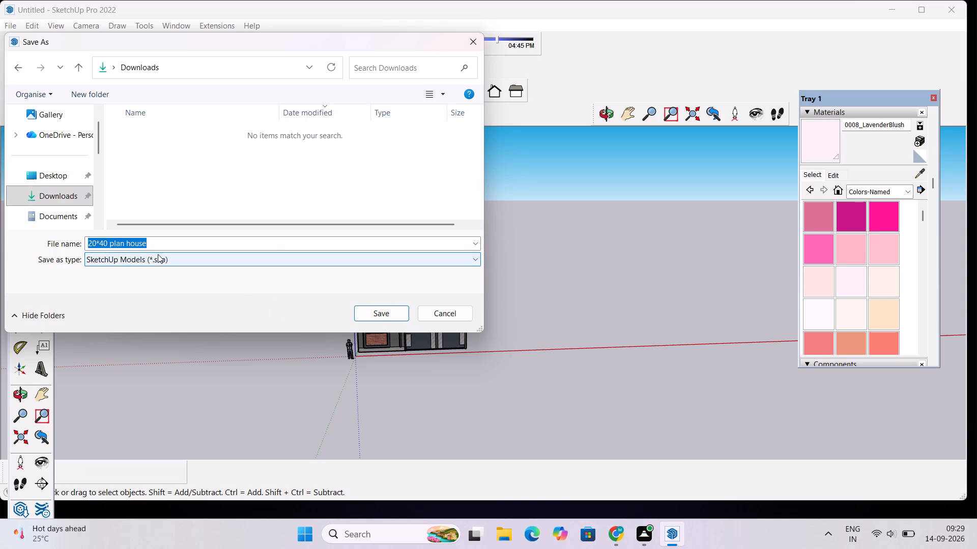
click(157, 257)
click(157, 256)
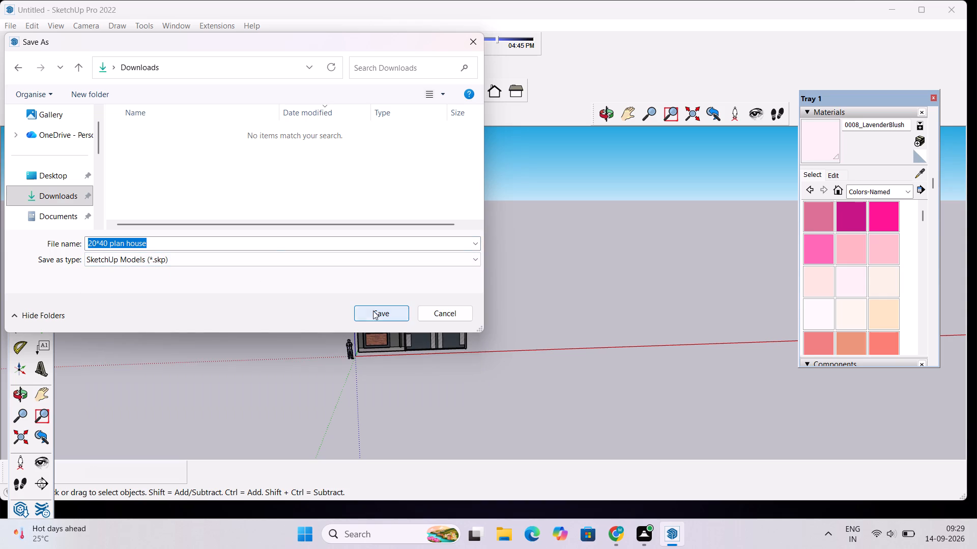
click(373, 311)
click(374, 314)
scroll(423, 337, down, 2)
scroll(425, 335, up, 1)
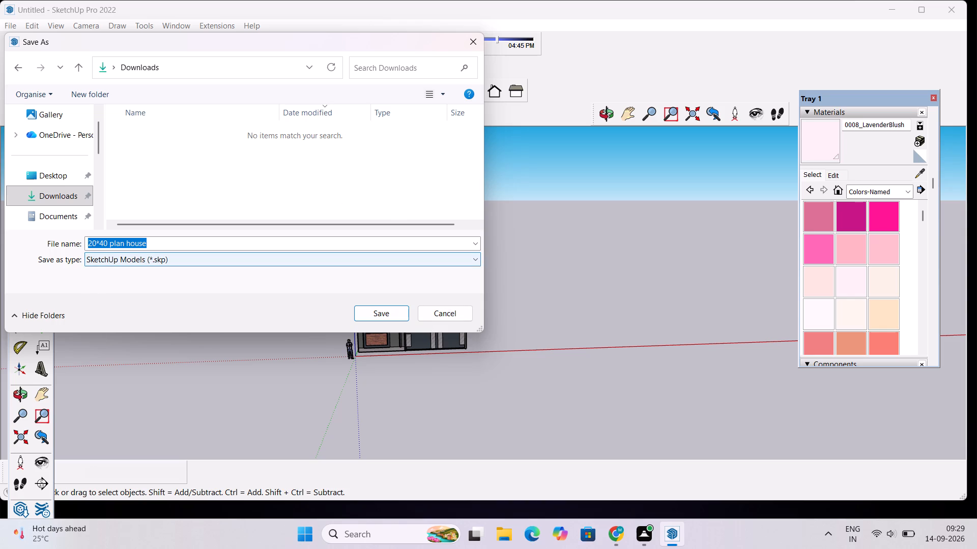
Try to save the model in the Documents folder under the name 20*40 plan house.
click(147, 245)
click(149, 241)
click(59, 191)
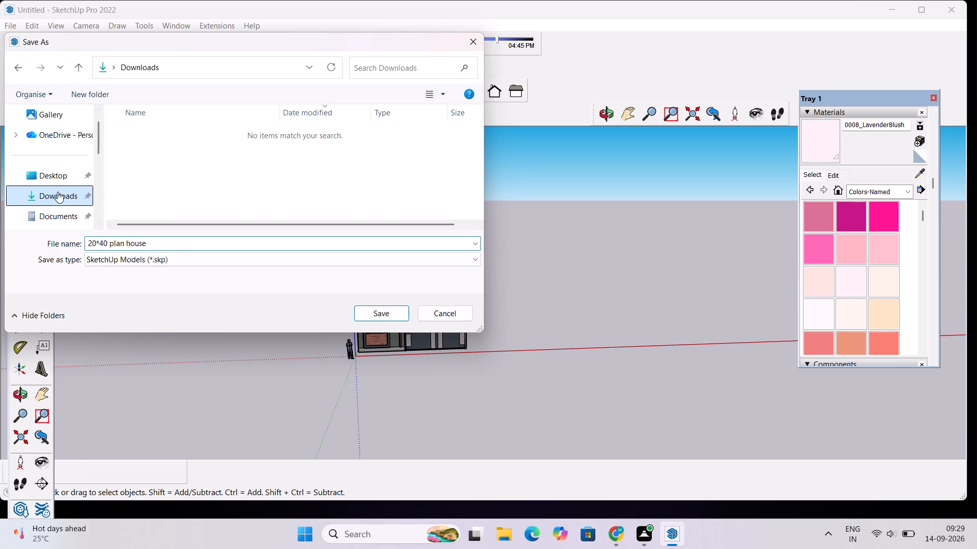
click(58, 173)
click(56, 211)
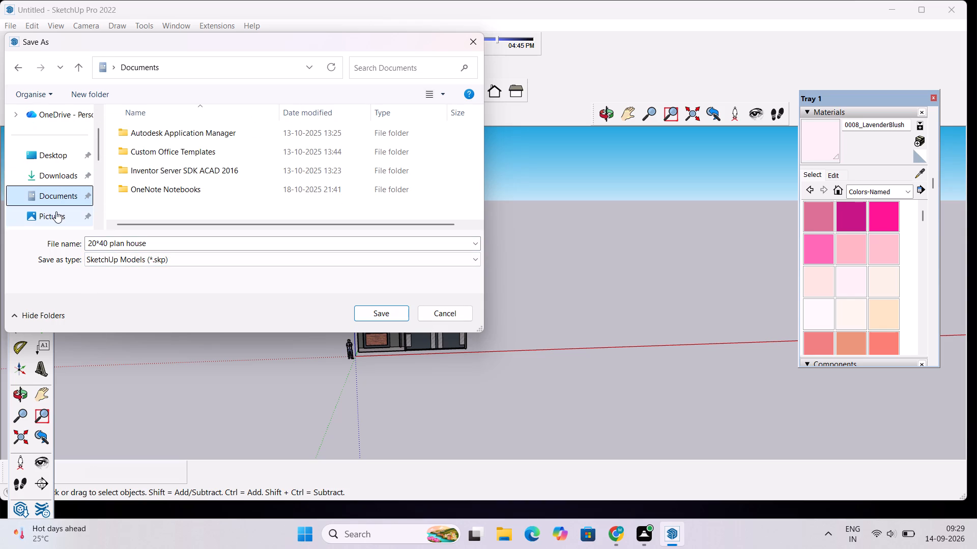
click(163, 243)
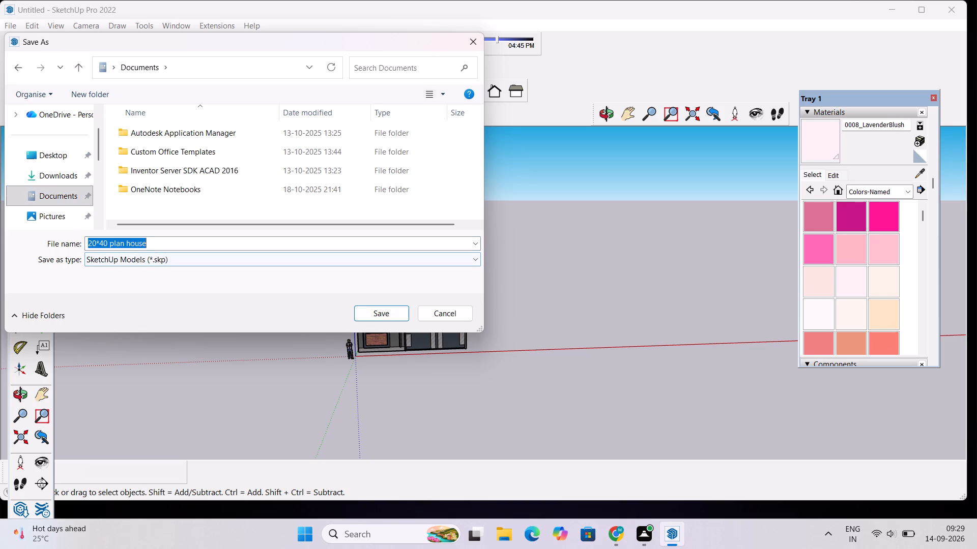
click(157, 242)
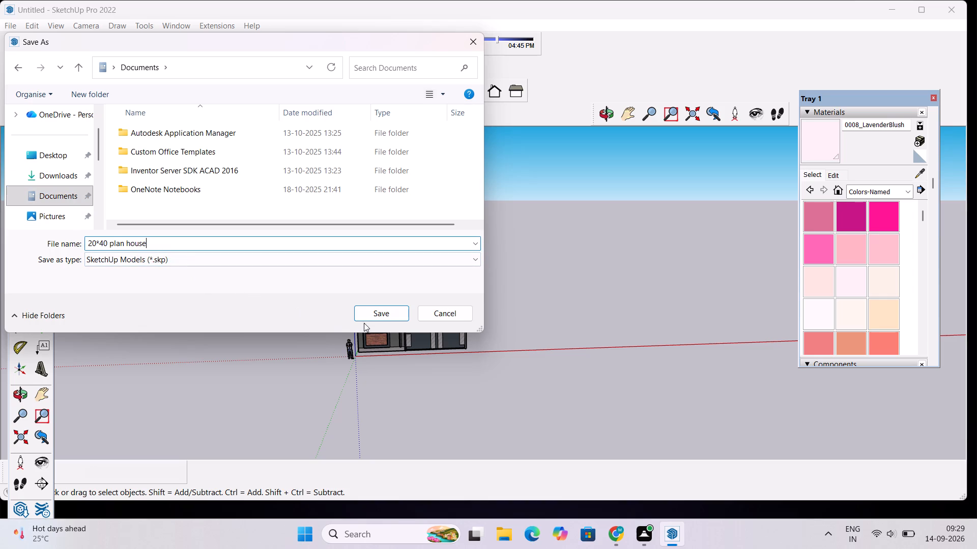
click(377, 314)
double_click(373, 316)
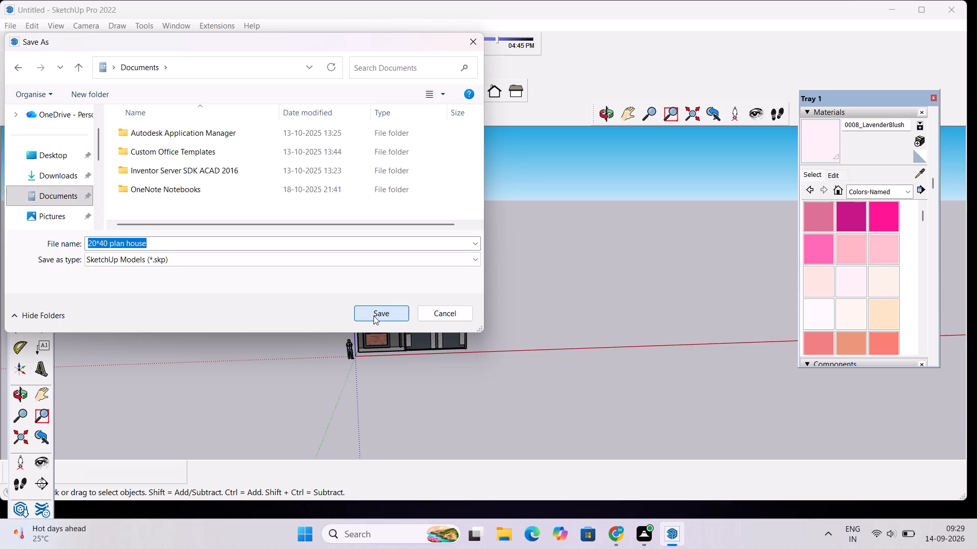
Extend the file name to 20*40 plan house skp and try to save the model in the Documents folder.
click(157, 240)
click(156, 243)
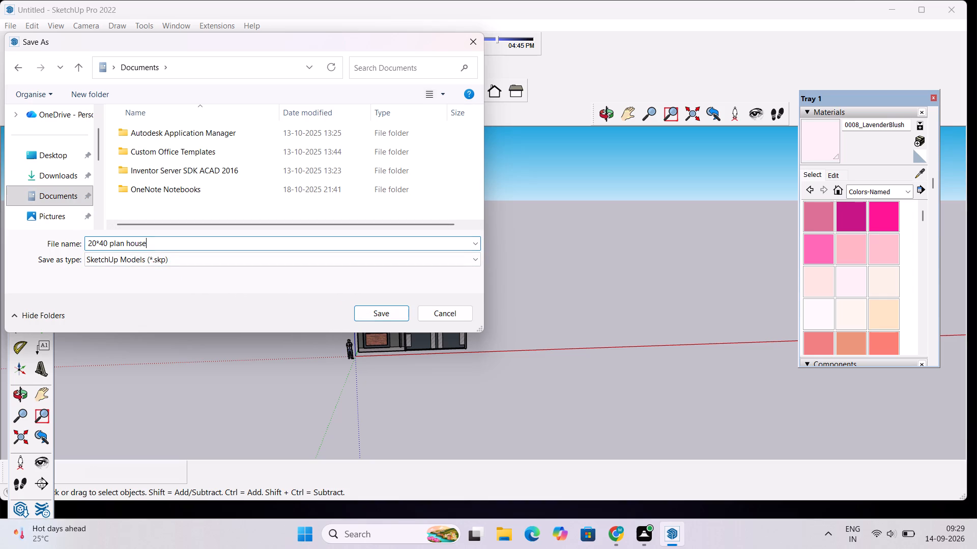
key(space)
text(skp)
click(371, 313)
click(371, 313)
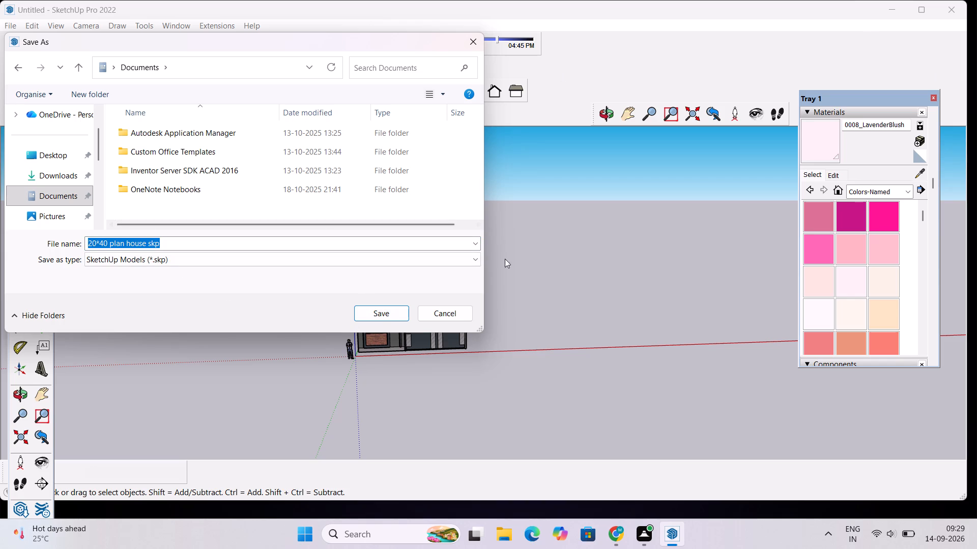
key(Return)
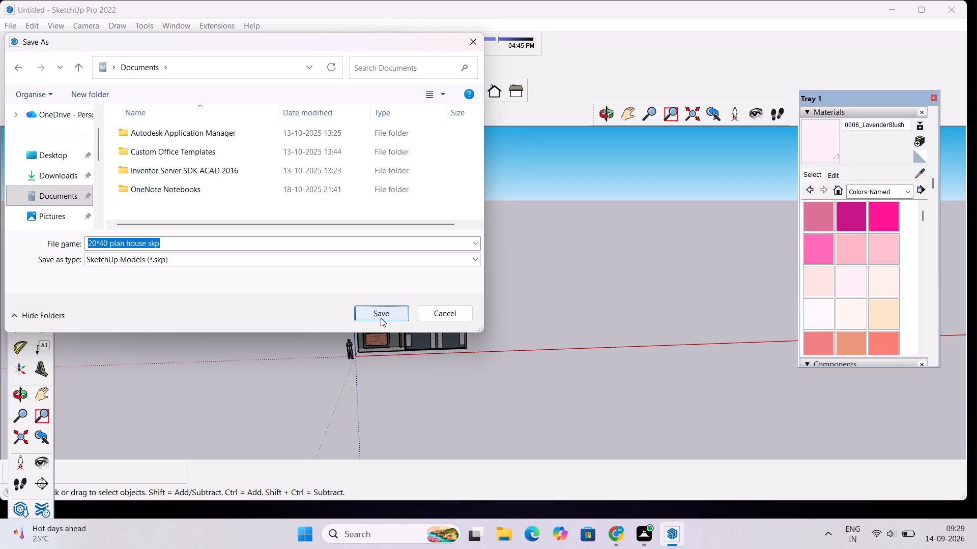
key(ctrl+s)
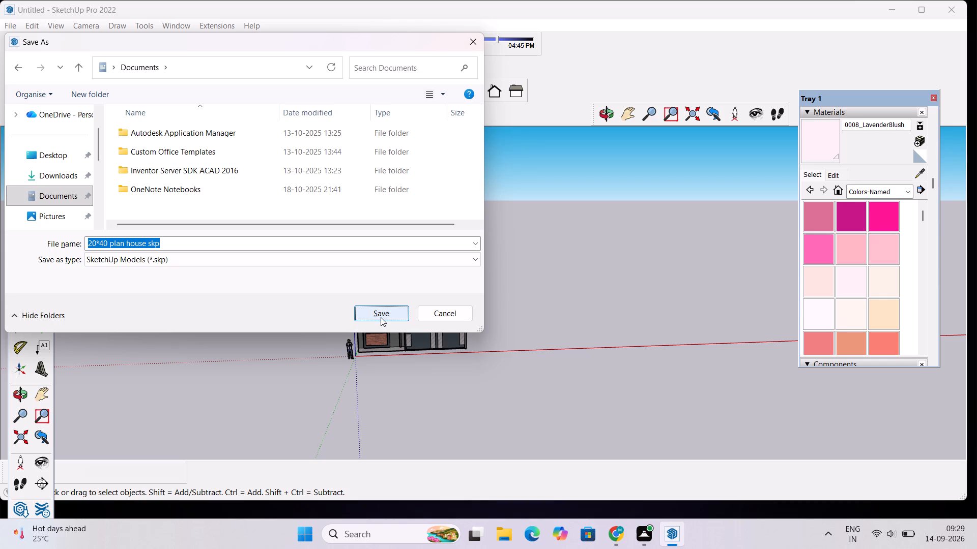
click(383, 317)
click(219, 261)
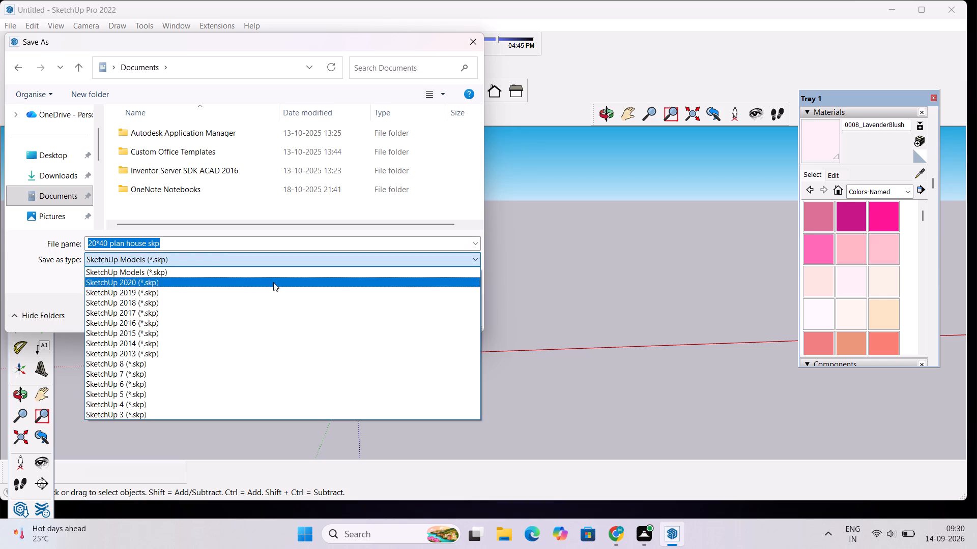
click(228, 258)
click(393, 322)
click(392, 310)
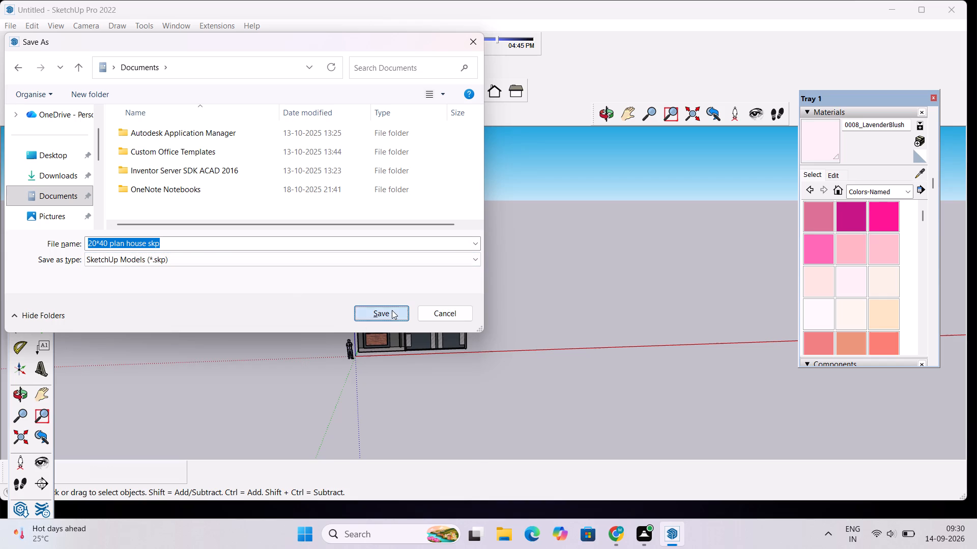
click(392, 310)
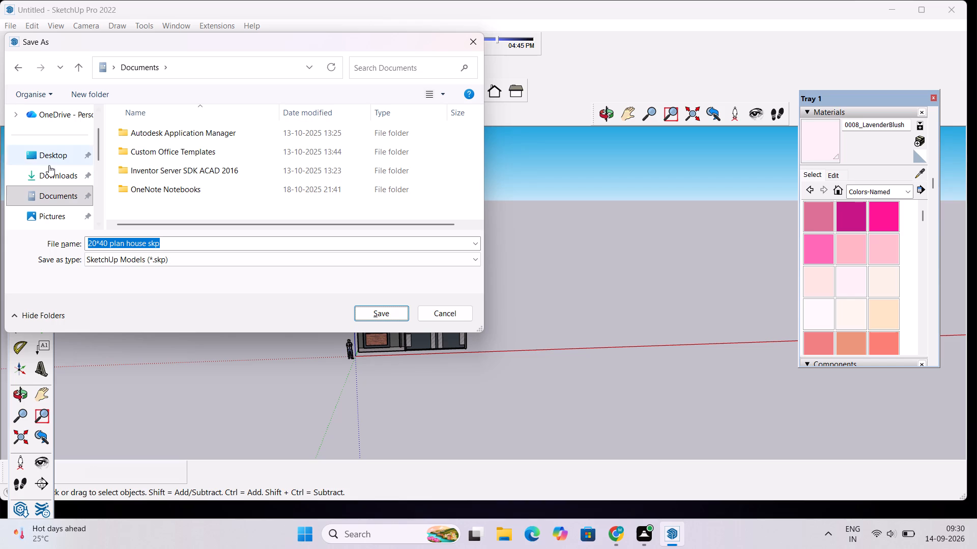
Save the model in the Downloads folder as a SketchUp model under the name plan.
click(45, 180)
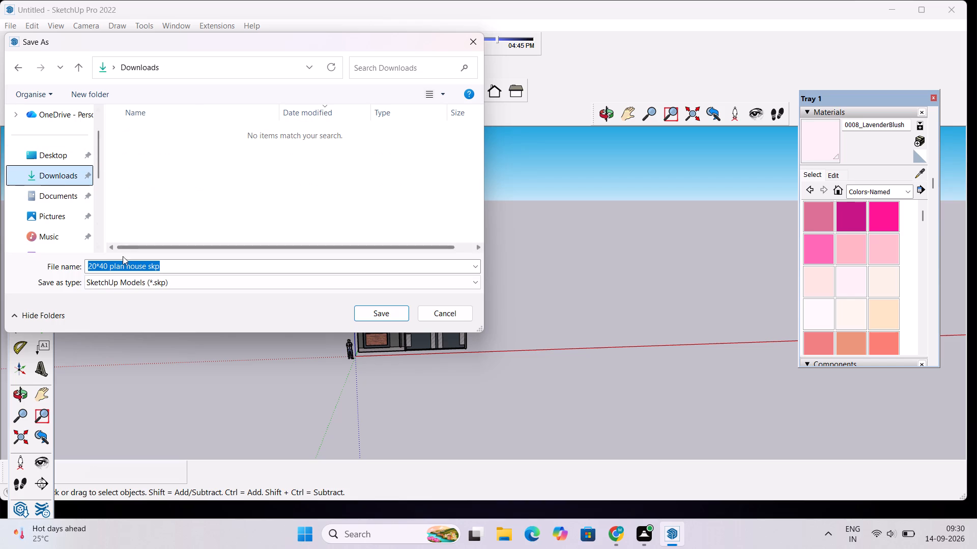
click(386, 320)
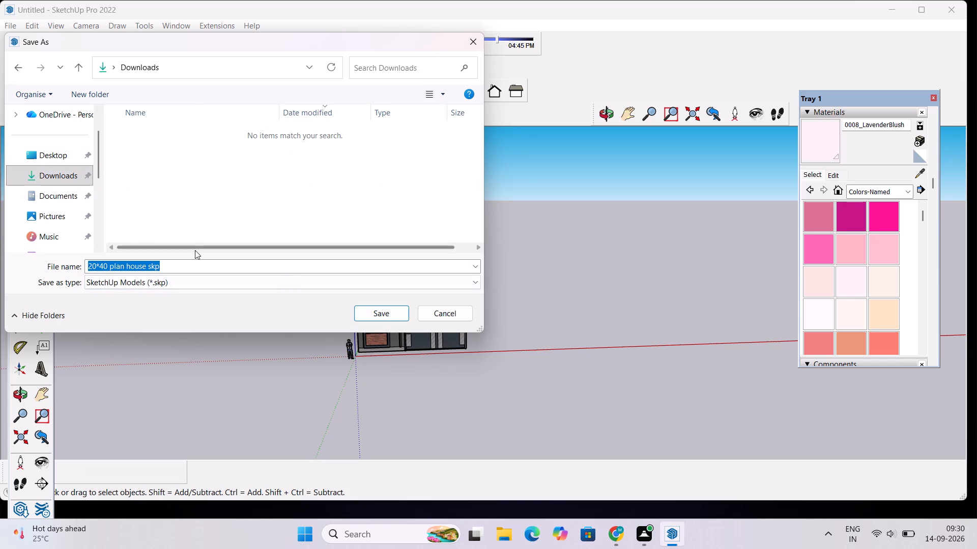
click(194, 262)
click(192, 269)
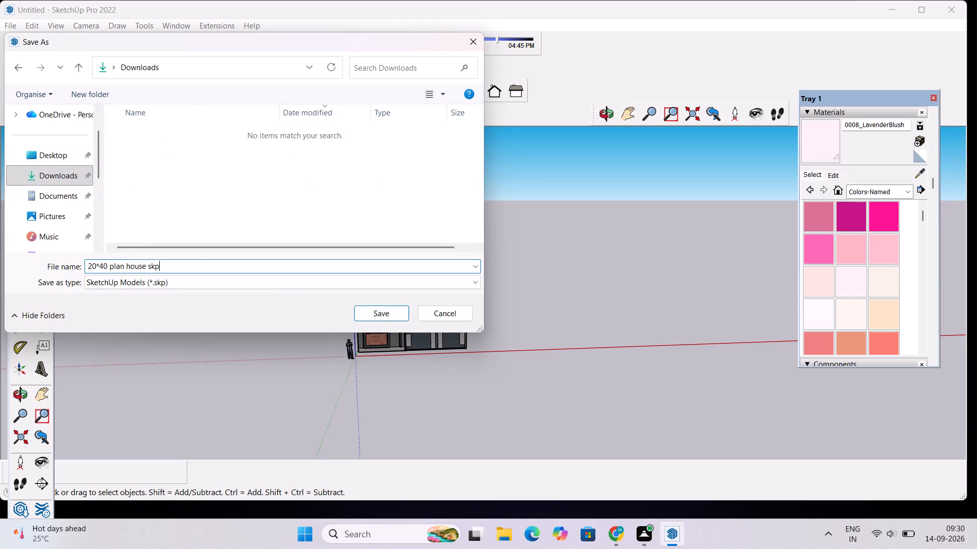
key(BackSpace)
key(BackSpace)
key(BackSpace)
key(BackSpace)
key(BackSpace)
key(BackSpace)
key(BackSpace)
key(BackSpace)
key(BackSpace)
key(BackSpace)
key(BackSpace)
key(BackSpace)
key(BackSpace)
key(BackSpace)
key(BackSpace)
key(BackSpace)
key(BackSpace)
key(BackSpace)
key(BackSpace)
key(BackSpace)
text(plan)
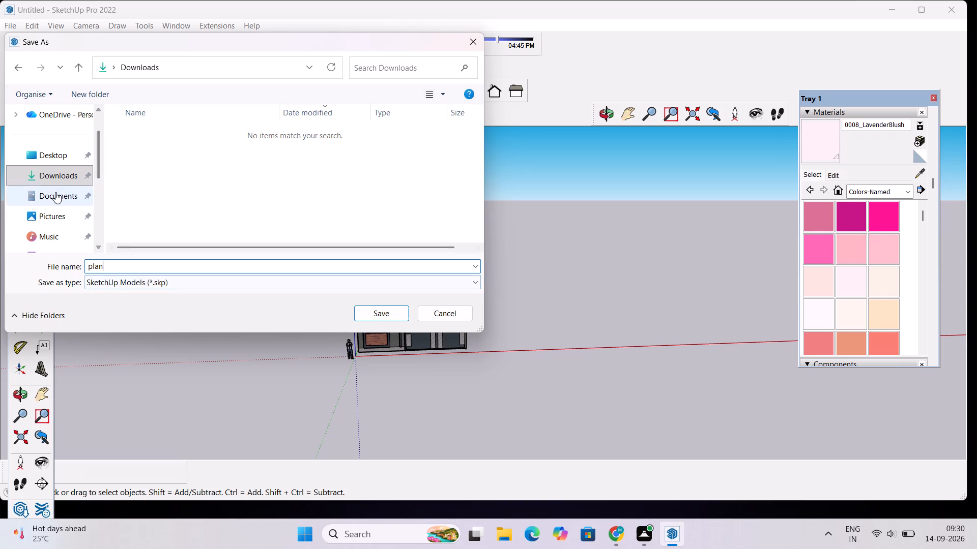
click(385, 315)
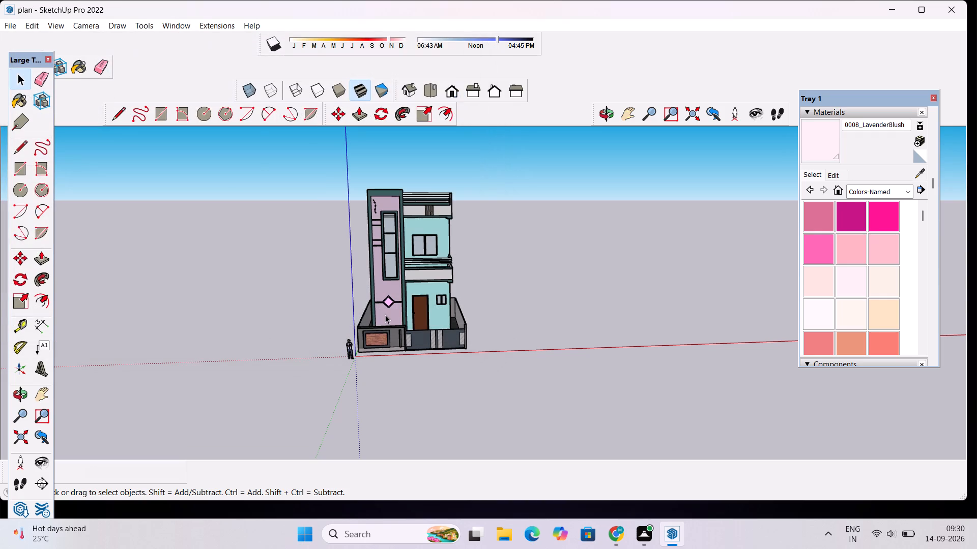
Export the current house view as a 2D graphic PDF named plan pdf in the Downloads folder.
click(16, 26)
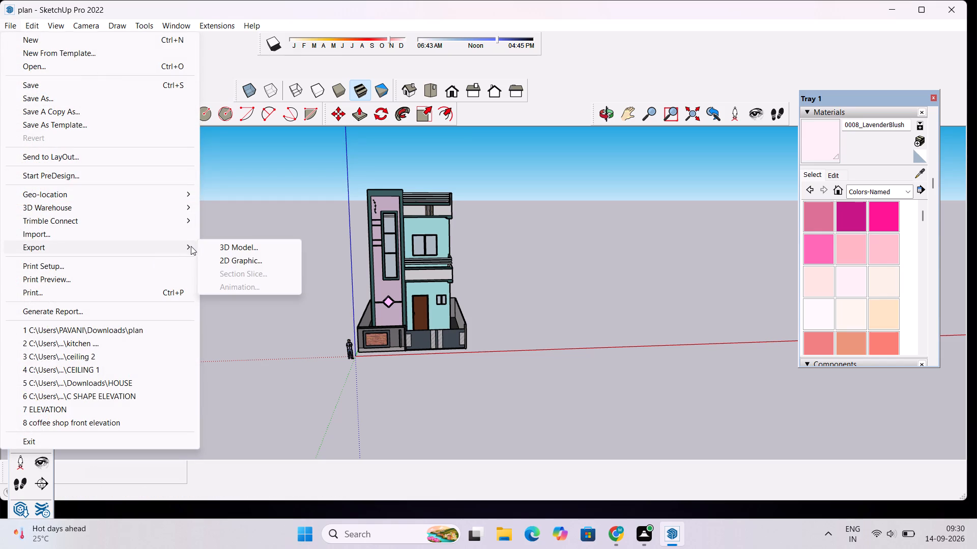
click(224, 263)
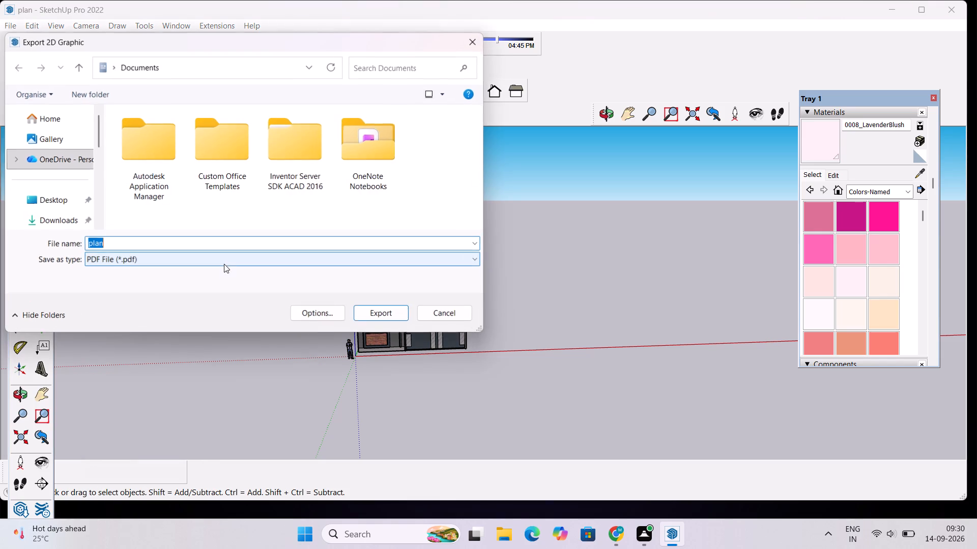
click(62, 220)
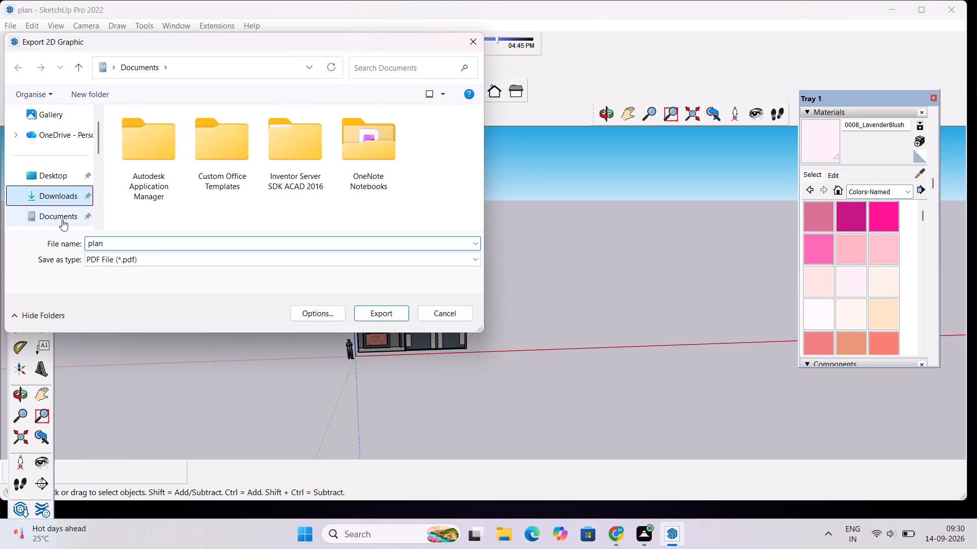
click(116, 247)
click(117, 247)
click(117, 240)
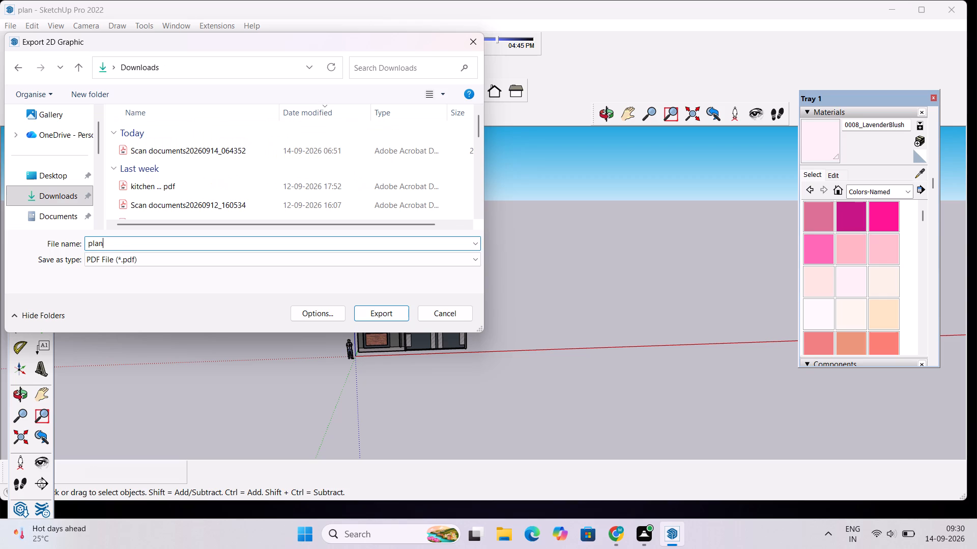
key(space)
text(pdf)
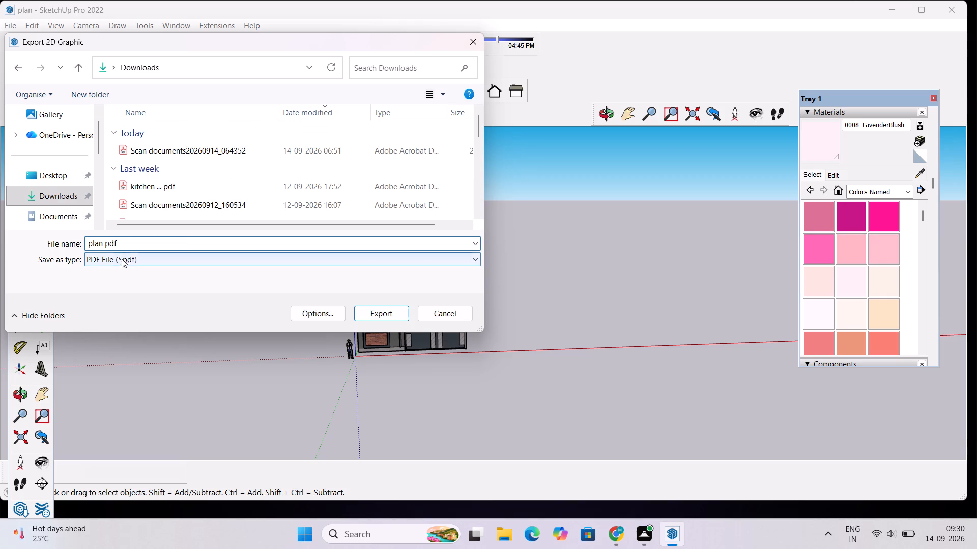
click(120, 257)
click(120, 257)
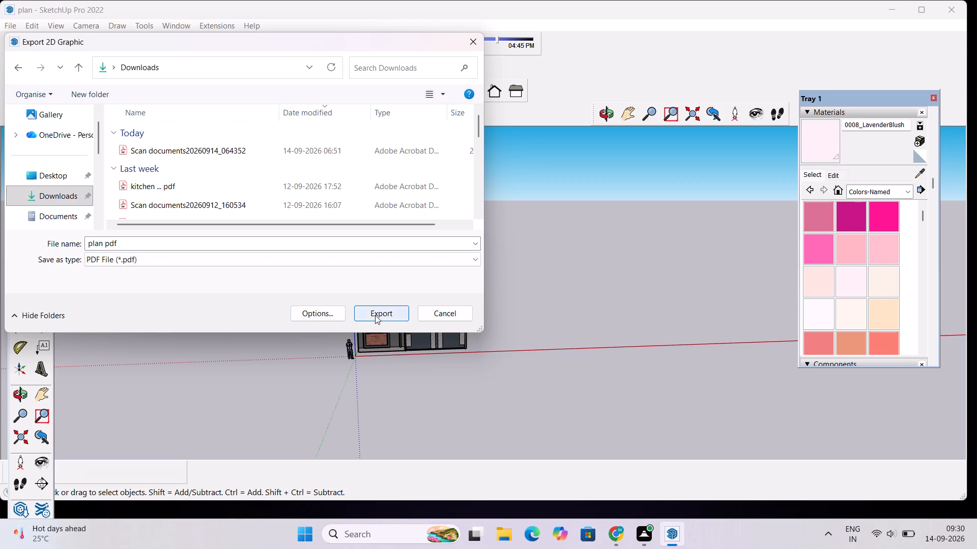
click(375, 315)
scroll(375, 315, down, 3)
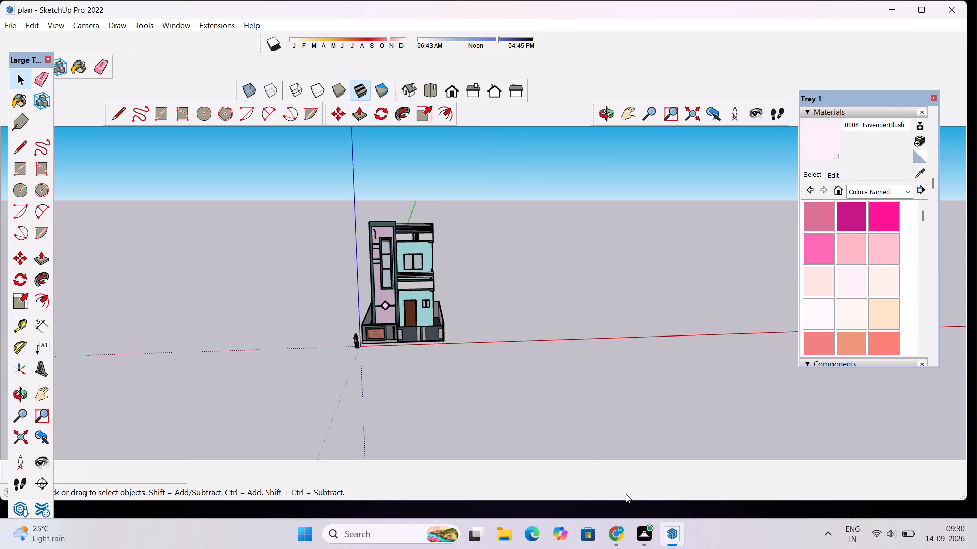